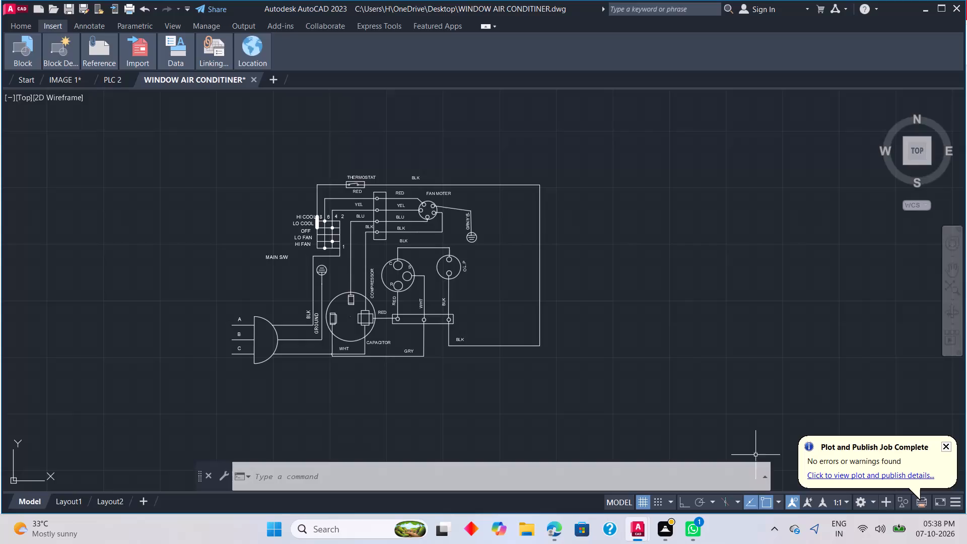
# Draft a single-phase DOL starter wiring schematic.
# Create a new drawing from the acad template.
pyautogui.click(10, 0)
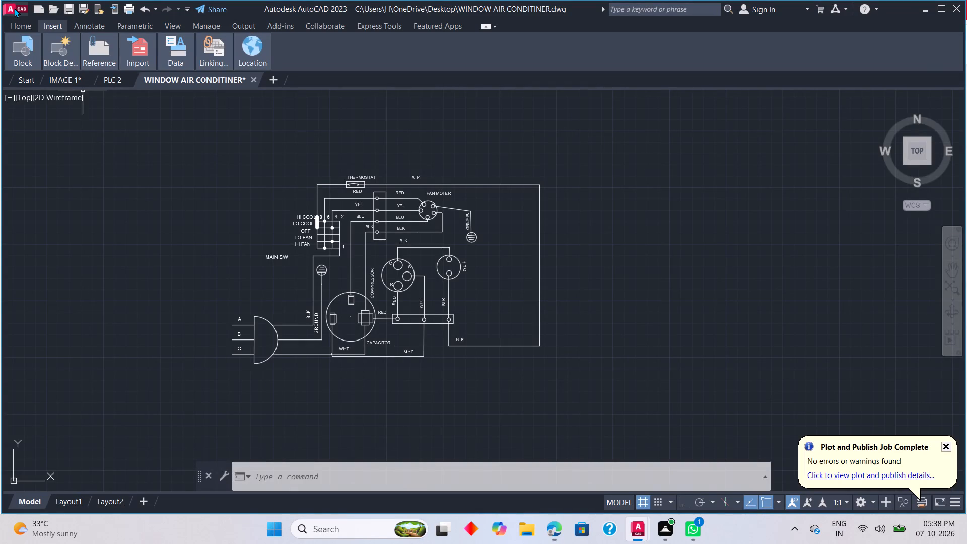
pyautogui.click(14, 8)
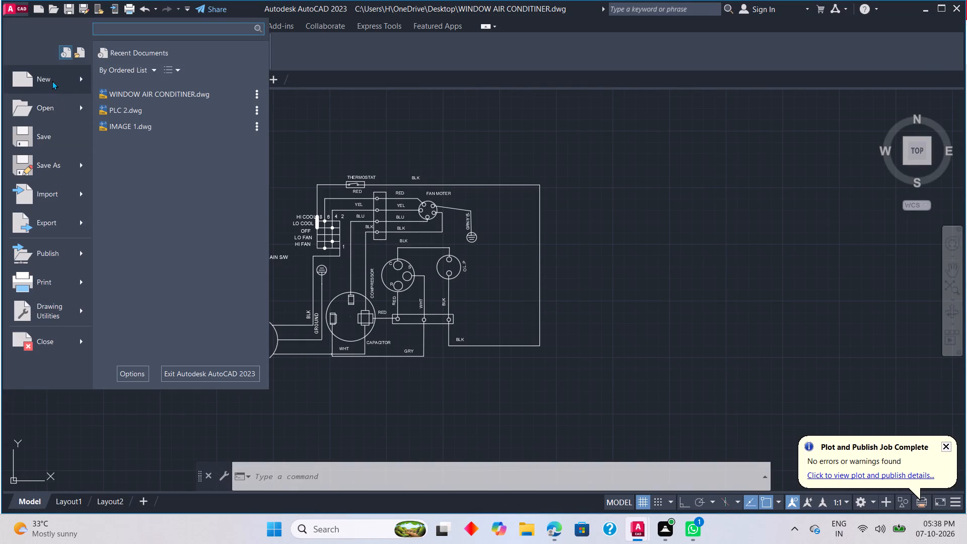
pyautogui.click(52, 81)
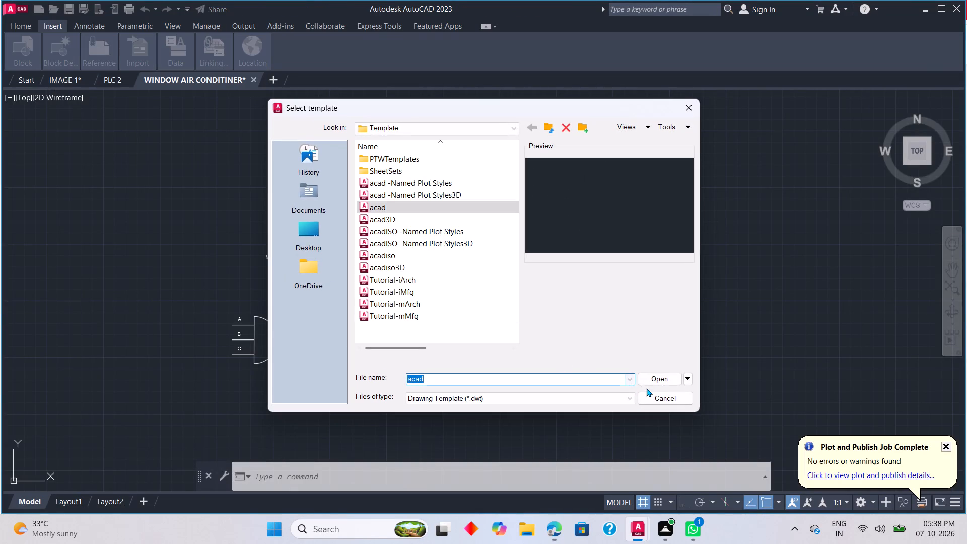
pyautogui.click(653, 384)
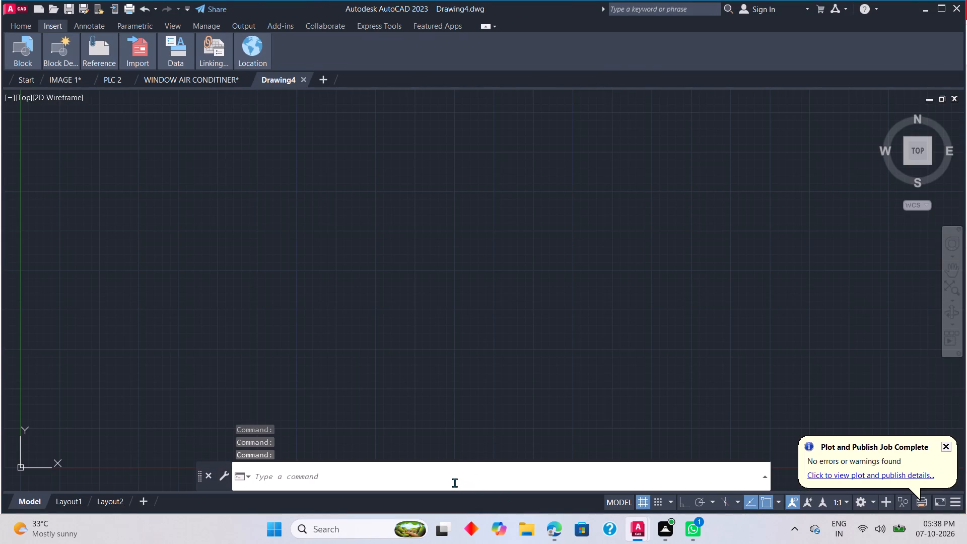
# Run the LOGFILEON command in the new drawing.
pyautogui.click(454, 483)
pyautogui.write('LOG')
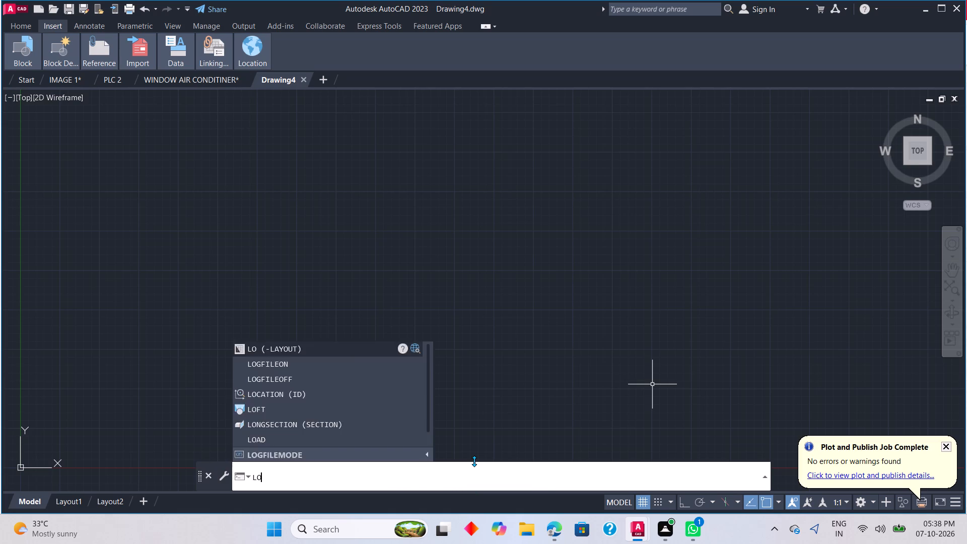
pyautogui.click(320, 360)
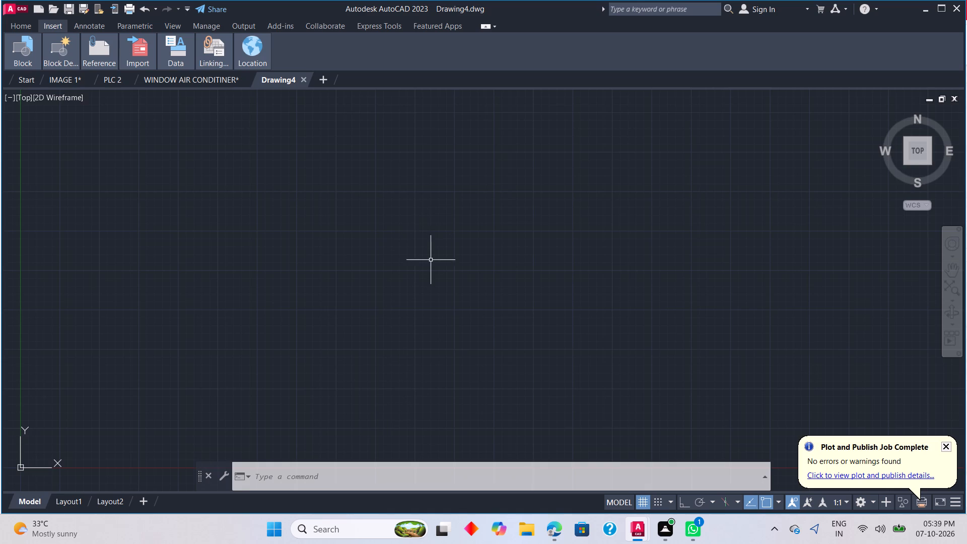
# With Ortho on, draw a connected line path going left, down, right about 6.6 units, and up about 1 unit.
pyautogui.write('L')
pyautogui.press('space')
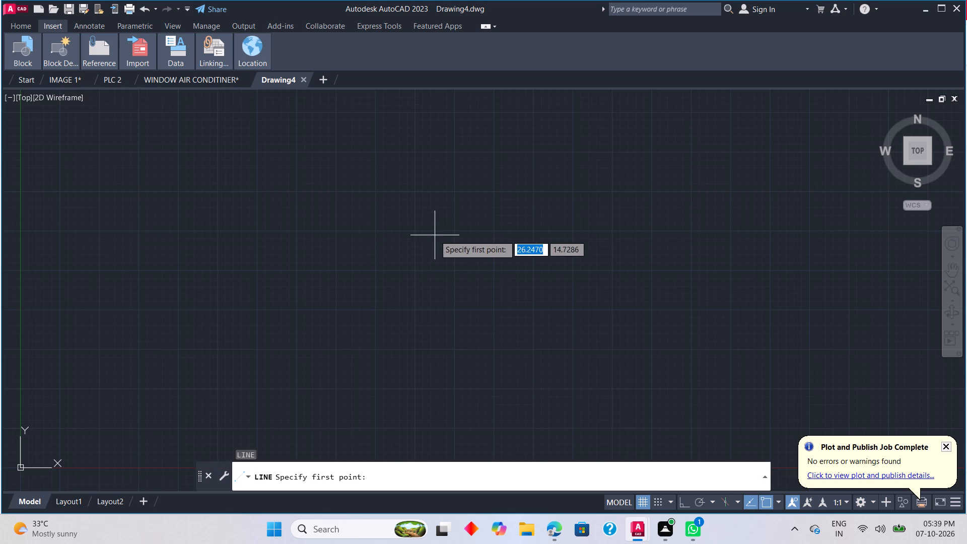
pyautogui.click(493, 158)
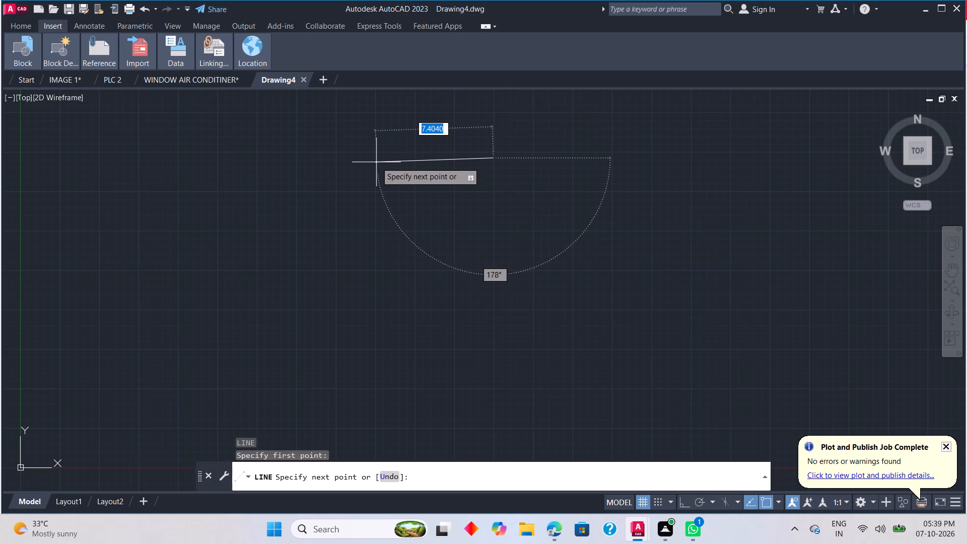
pyautogui.click(679, 505)
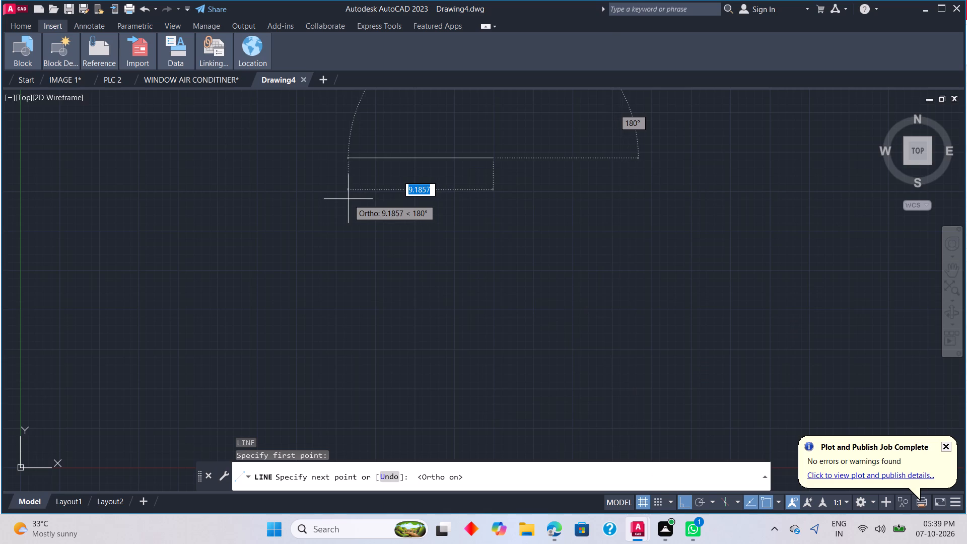
pyautogui.click(336, 182)
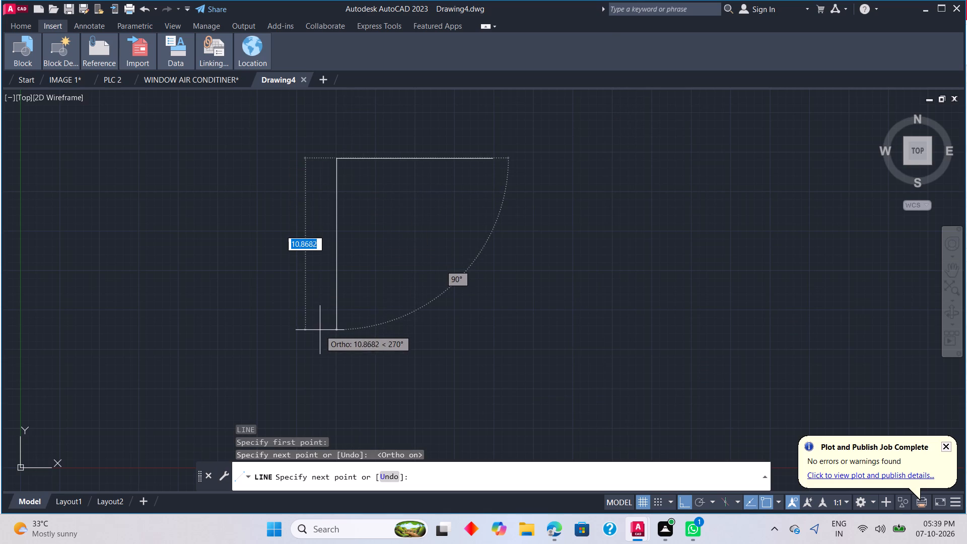
pyautogui.click(326, 370)
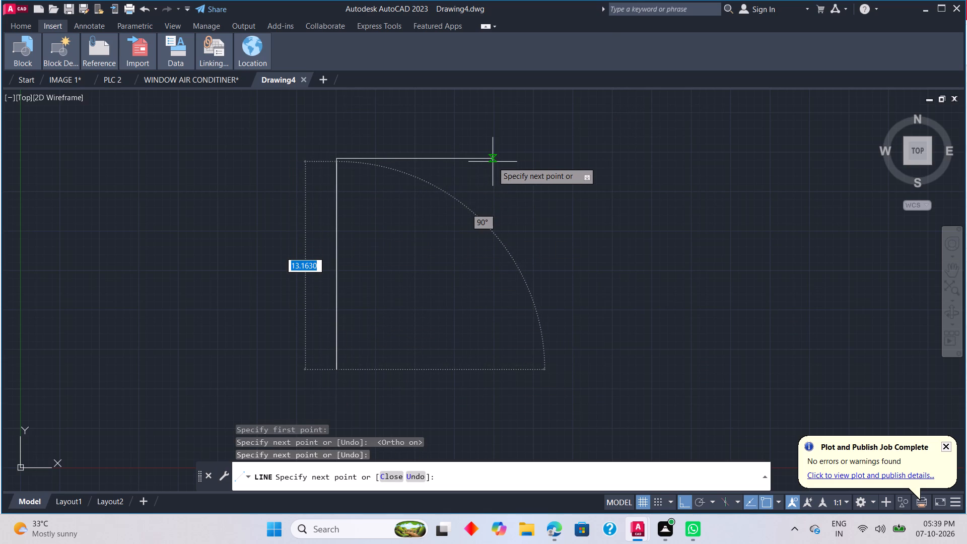
pyautogui.click(441, 314)
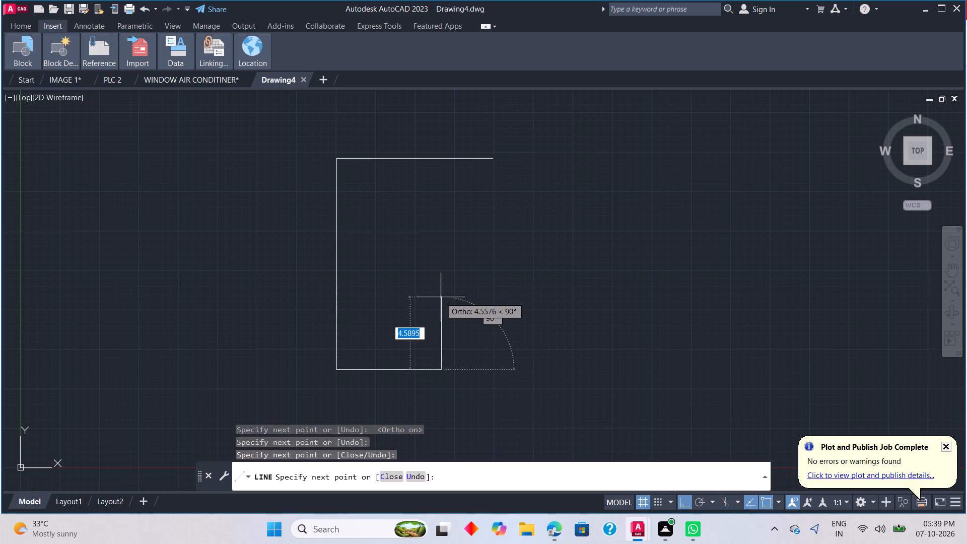
pyautogui.click(440, 352)
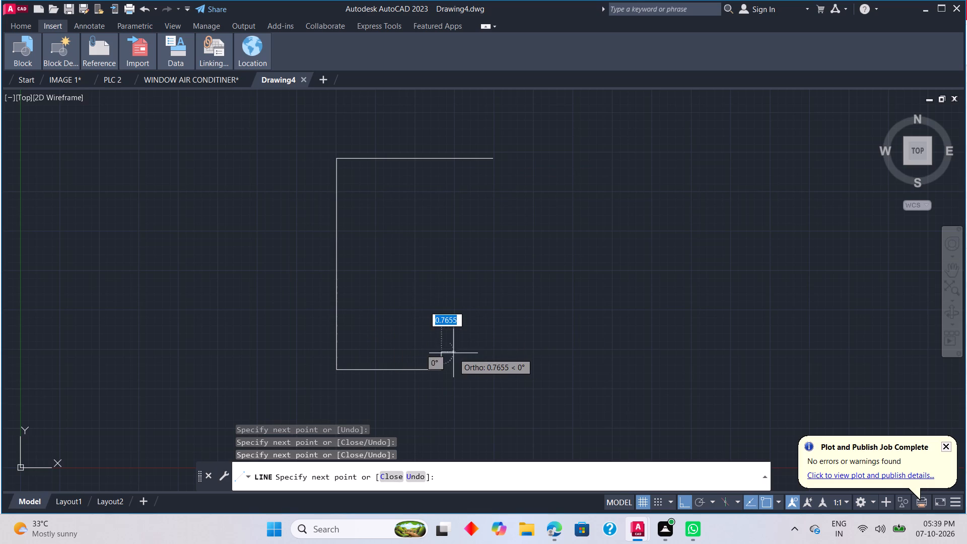
pyautogui.press('Escape')
# Draw a circle of about 0.56 radius centred on the upper end of the short vertical line.
pyautogui.scroll(1, 440, 332)
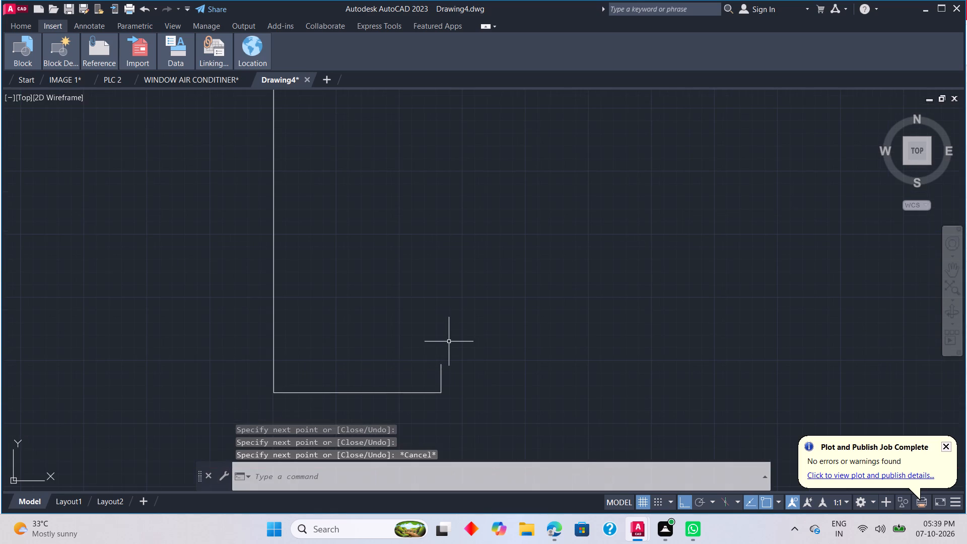
pyautogui.press('c')
pyautogui.press('space')
pyautogui.click(440, 362)
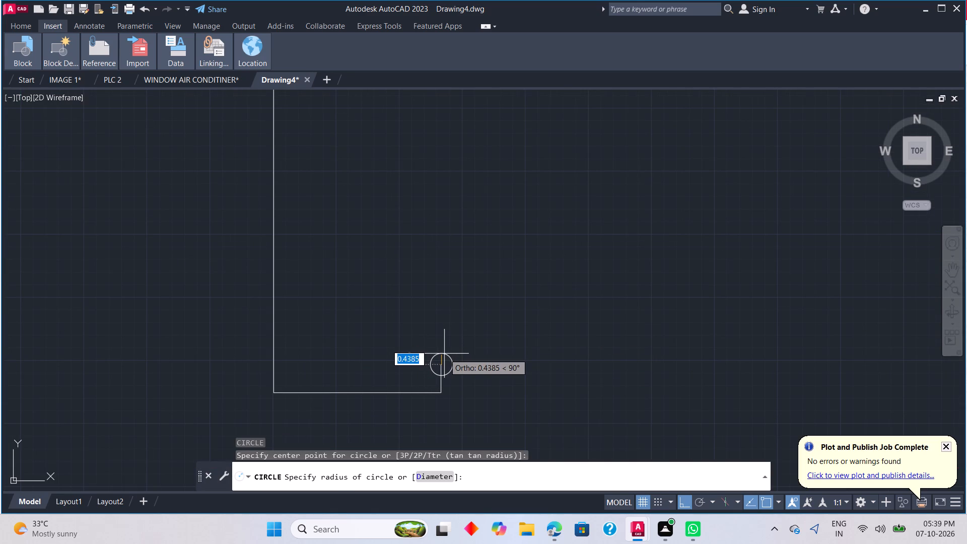
pyautogui.click(442, 351)
# Copy the circle twice horizontally to the right, about 3 and 6.5 units from the original.
pyautogui.scroll(-2, 490, 359)
pyautogui.scroll(1, 487, 359)
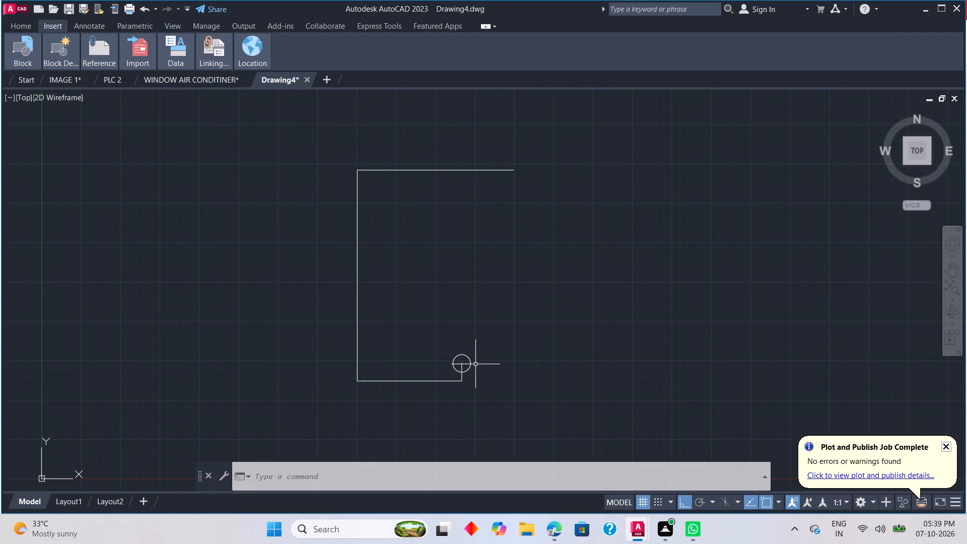
pyautogui.click(471, 361)
pyautogui.rightClick(471, 361)
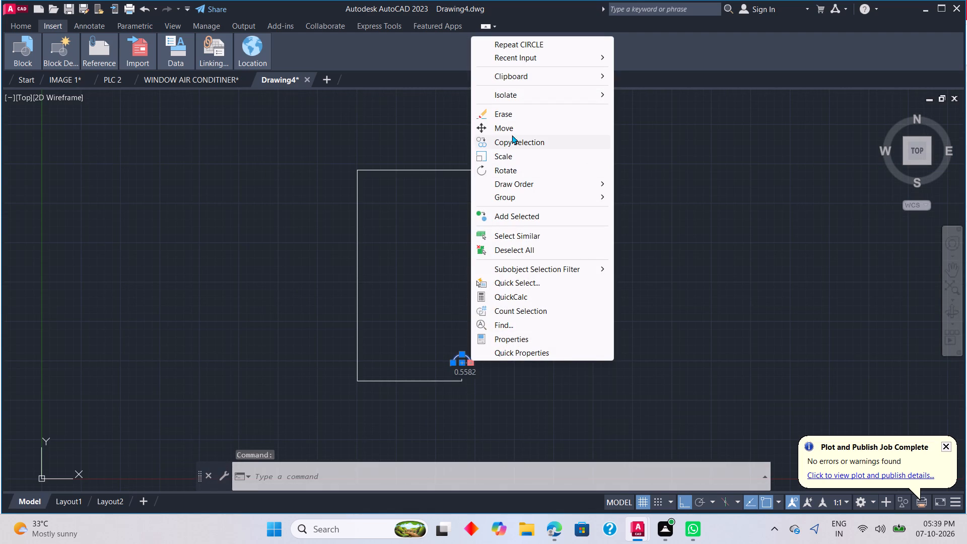
pyautogui.click(512, 140)
pyautogui.click(471, 365)
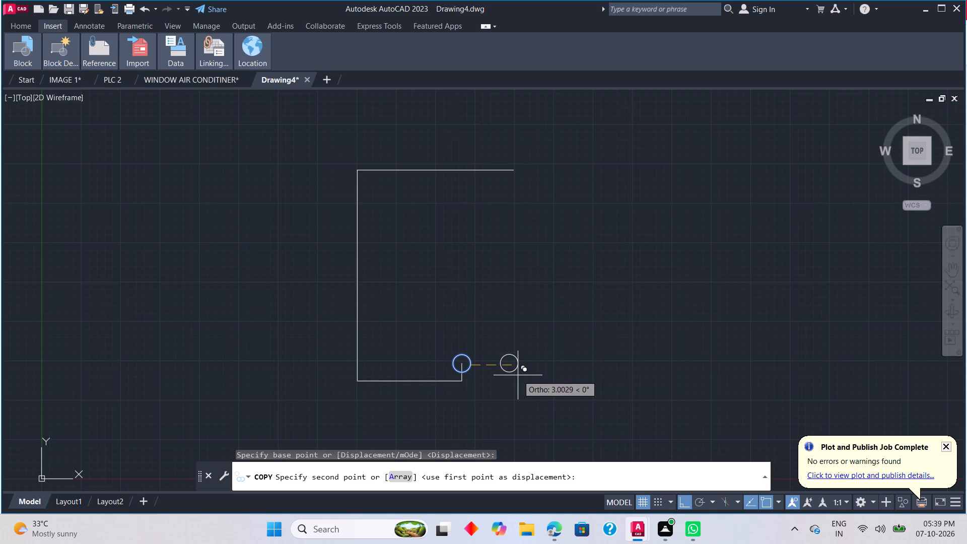
pyautogui.click(521, 375)
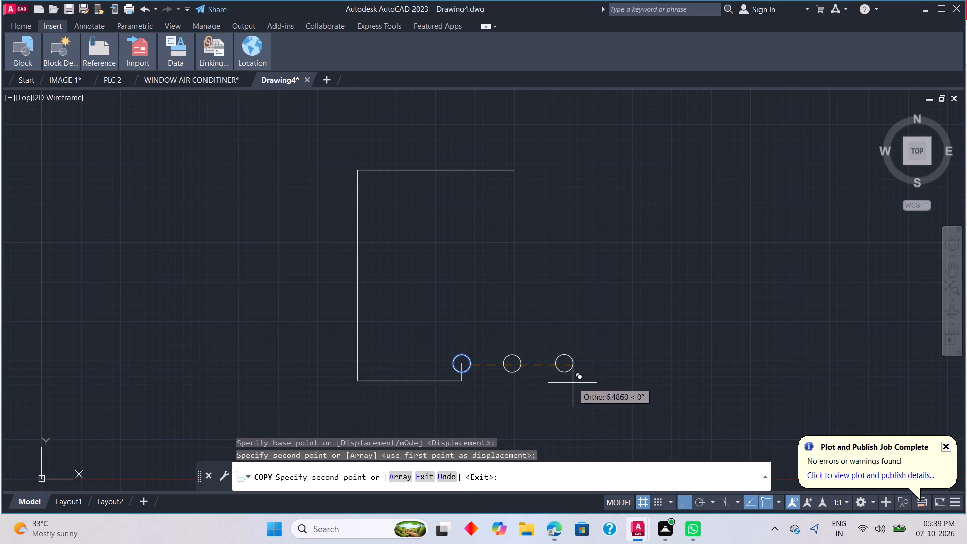
pyautogui.click(573, 382)
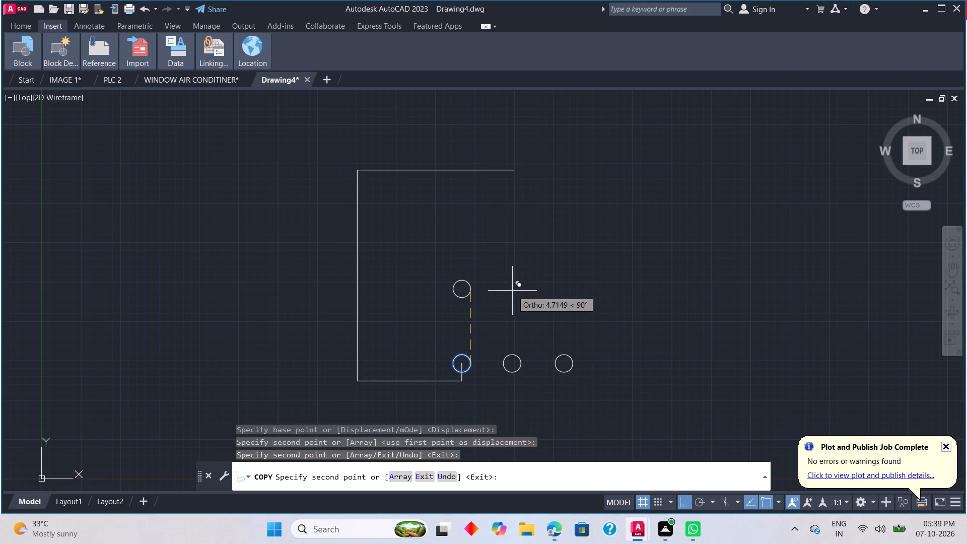
pyautogui.press('Escape')
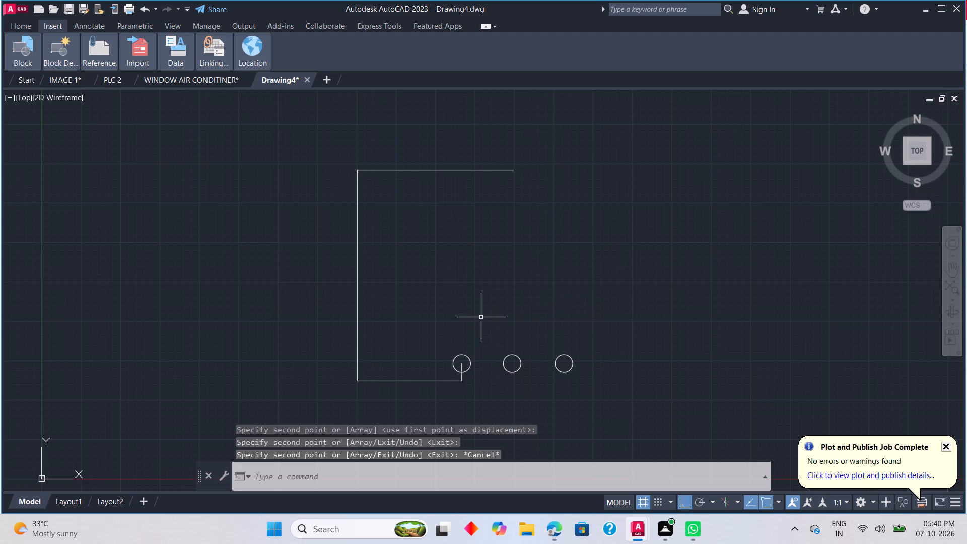
# Start a line near the circles and enable the Extension, Tangent and Insertion object snaps for it.
pyautogui.scroll(-1, 480, 316)
pyautogui.scroll(2, 479, 310)
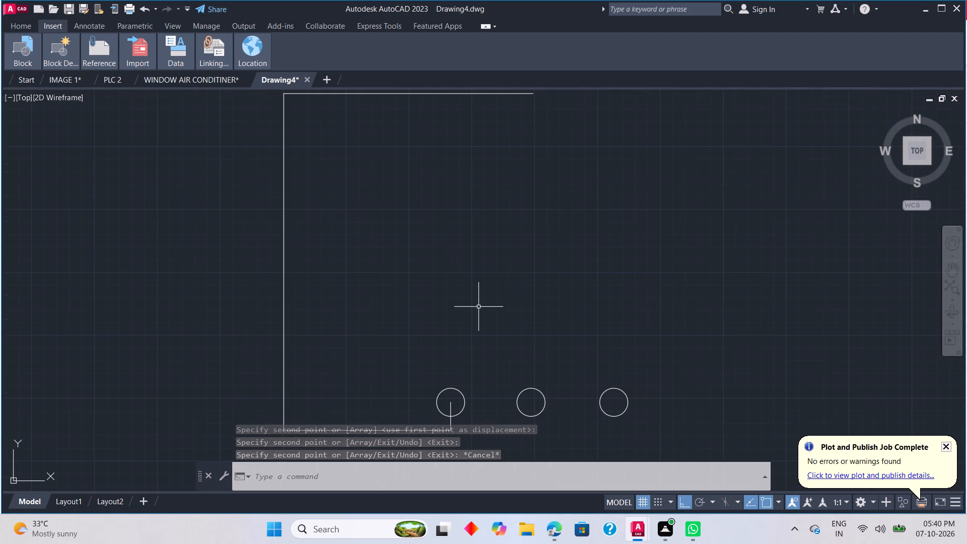
pyautogui.write('L')
pyautogui.press('space')
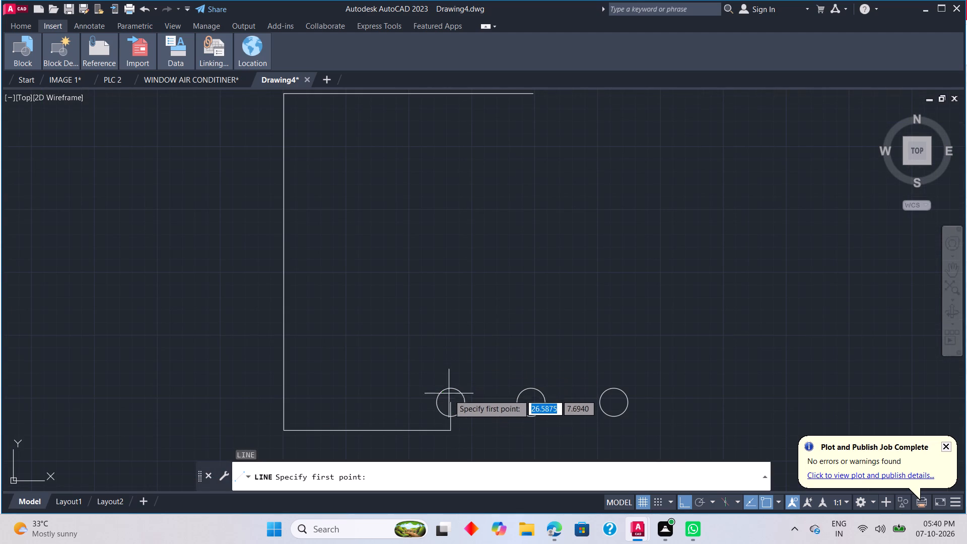
pyautogui.scroll(2, 453, 392)
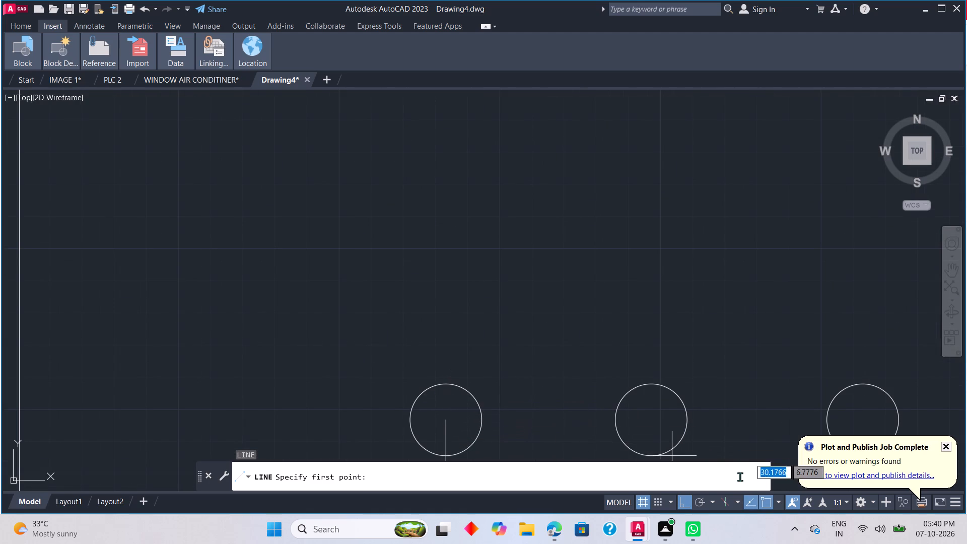
pyautogui.click(777, 504)
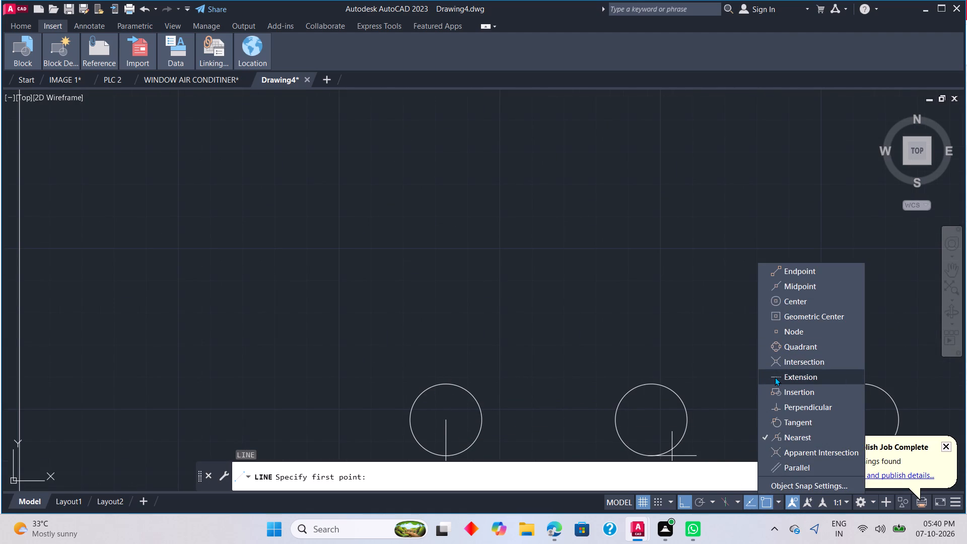
pyautogui.click(775, 377)
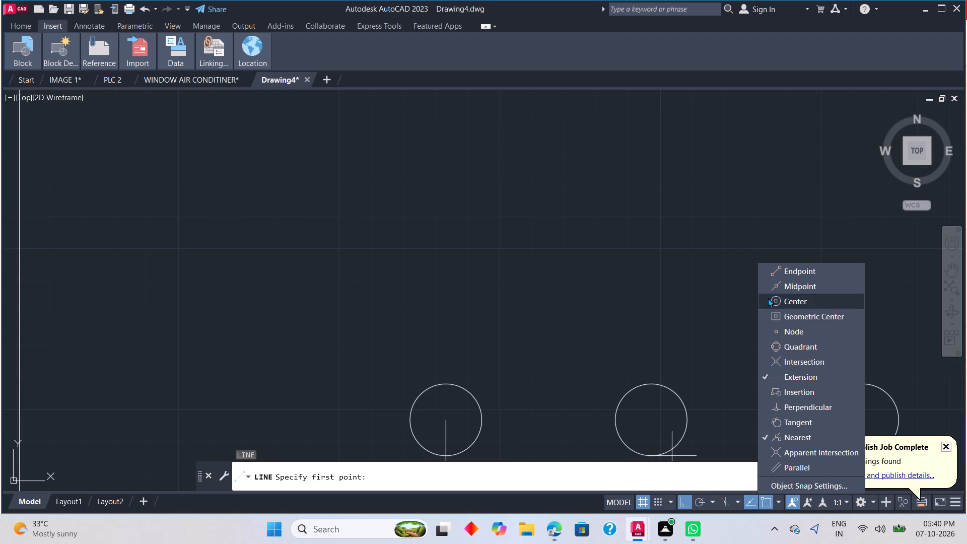
pyautogui.click(775, 422)
pyautogui.click(773, 393)
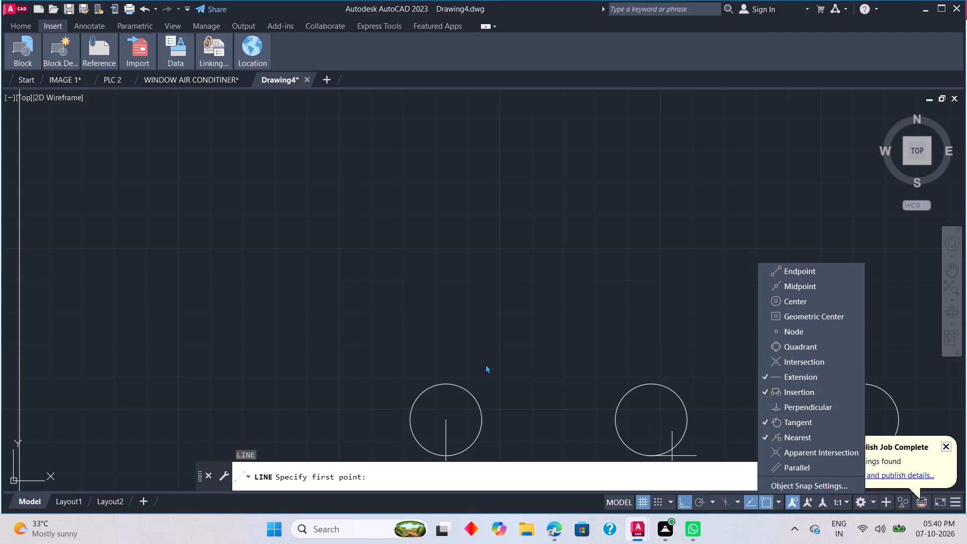
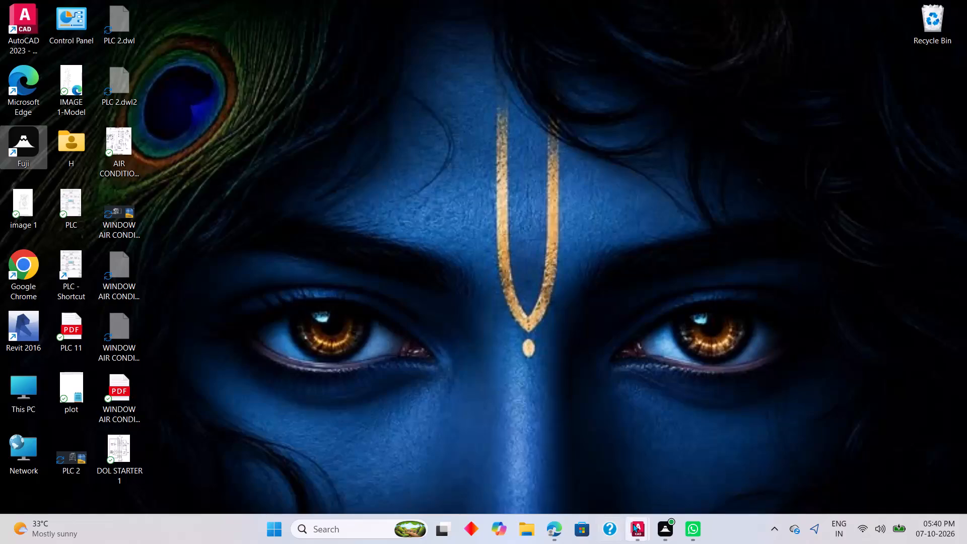
# Switch back to Drawing4.dwg in AutoCAD.
pyautogui.click(633, 523)
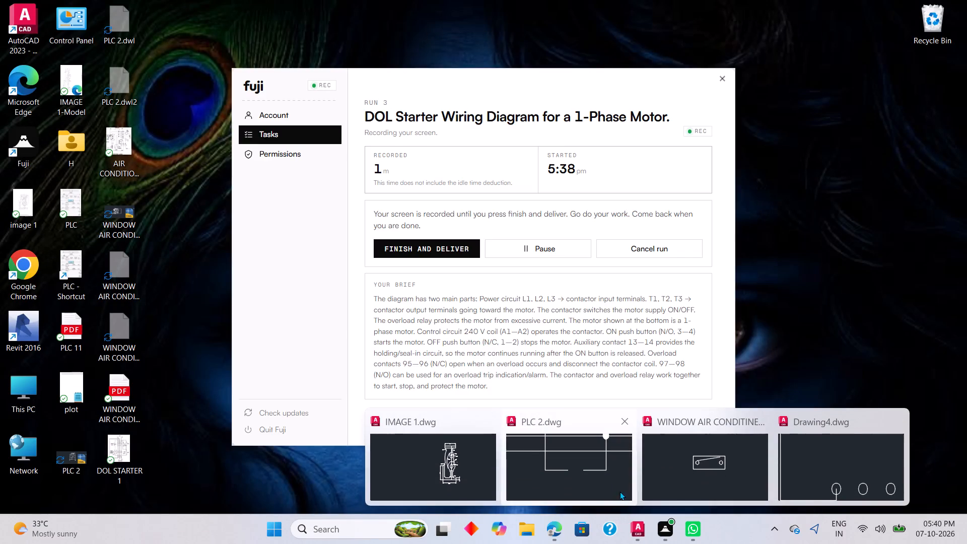
pyautogui.click(806, 461)
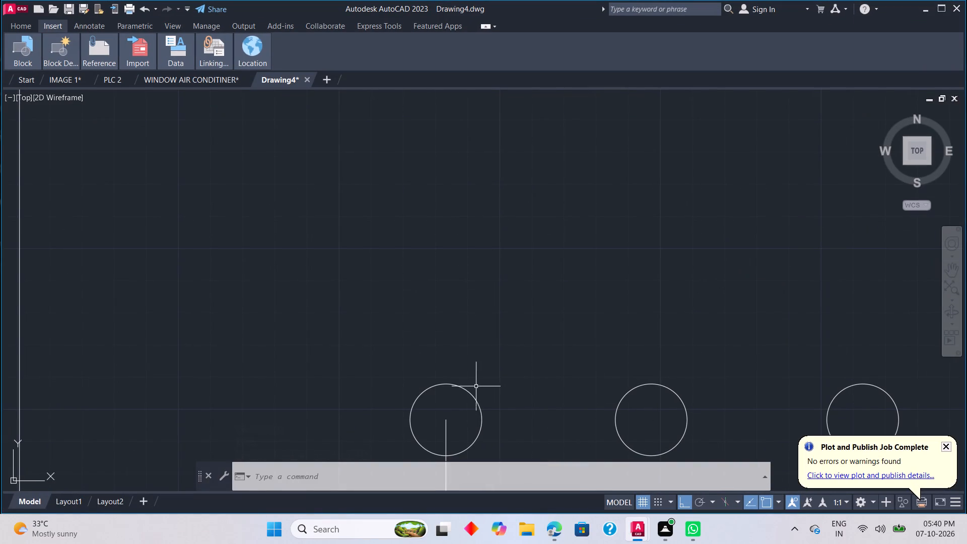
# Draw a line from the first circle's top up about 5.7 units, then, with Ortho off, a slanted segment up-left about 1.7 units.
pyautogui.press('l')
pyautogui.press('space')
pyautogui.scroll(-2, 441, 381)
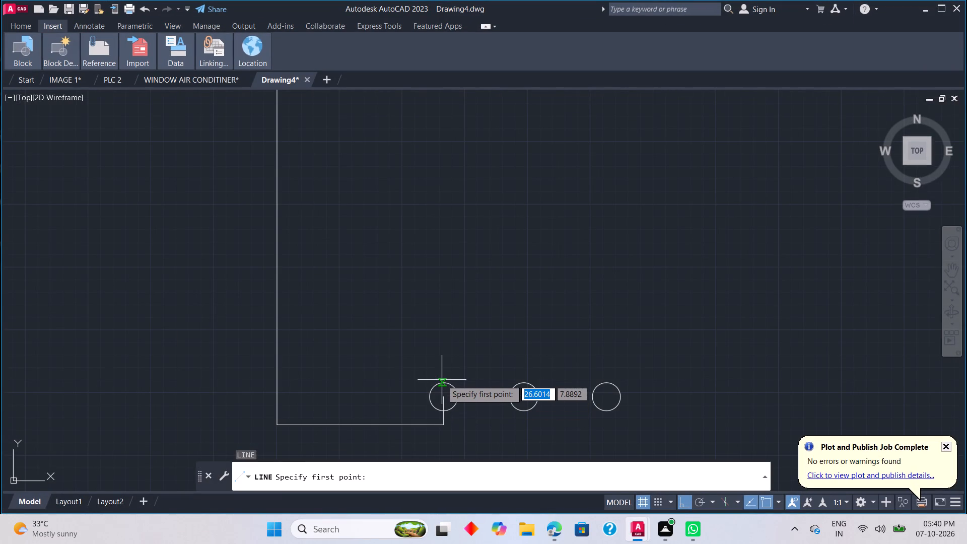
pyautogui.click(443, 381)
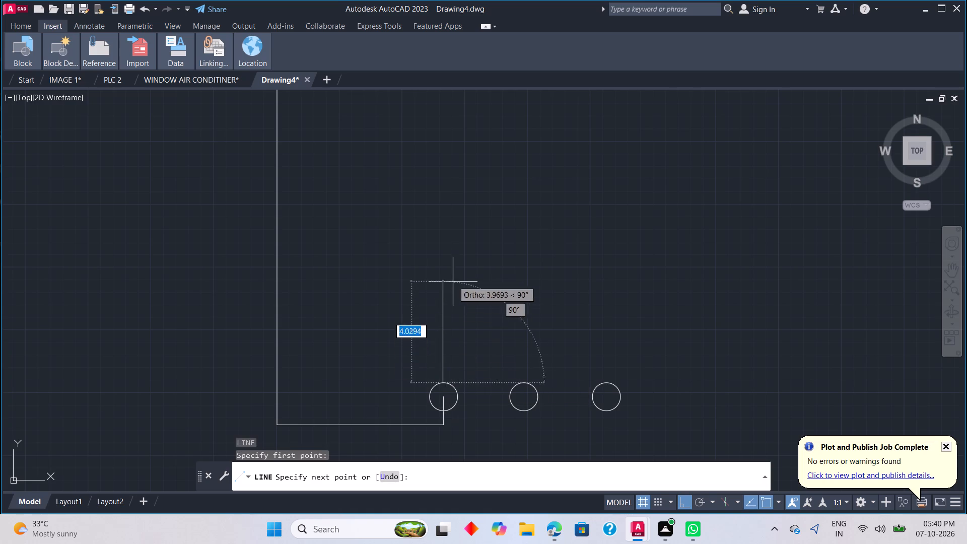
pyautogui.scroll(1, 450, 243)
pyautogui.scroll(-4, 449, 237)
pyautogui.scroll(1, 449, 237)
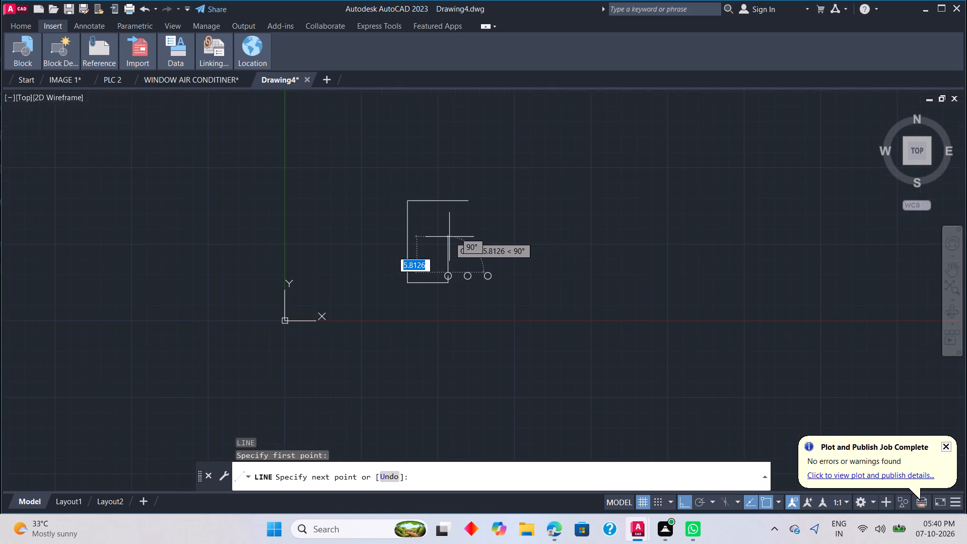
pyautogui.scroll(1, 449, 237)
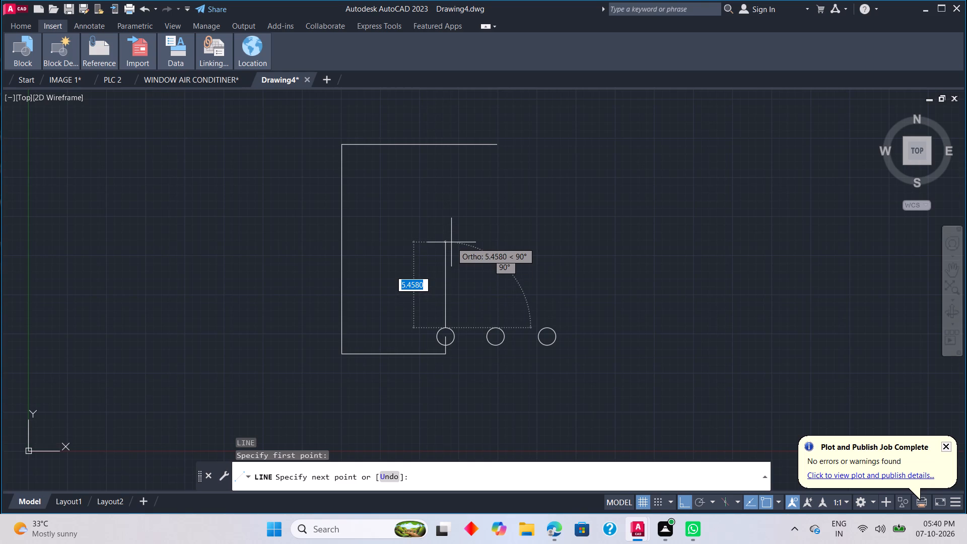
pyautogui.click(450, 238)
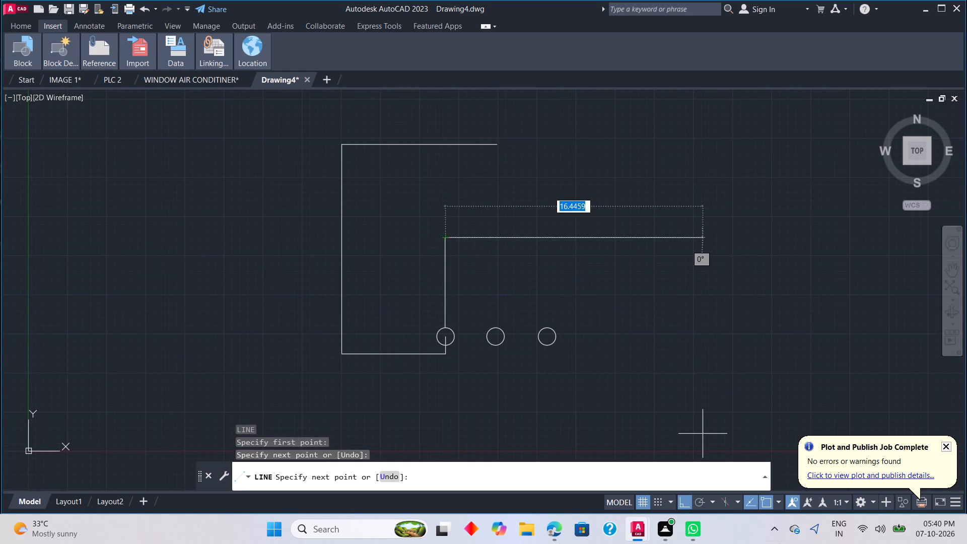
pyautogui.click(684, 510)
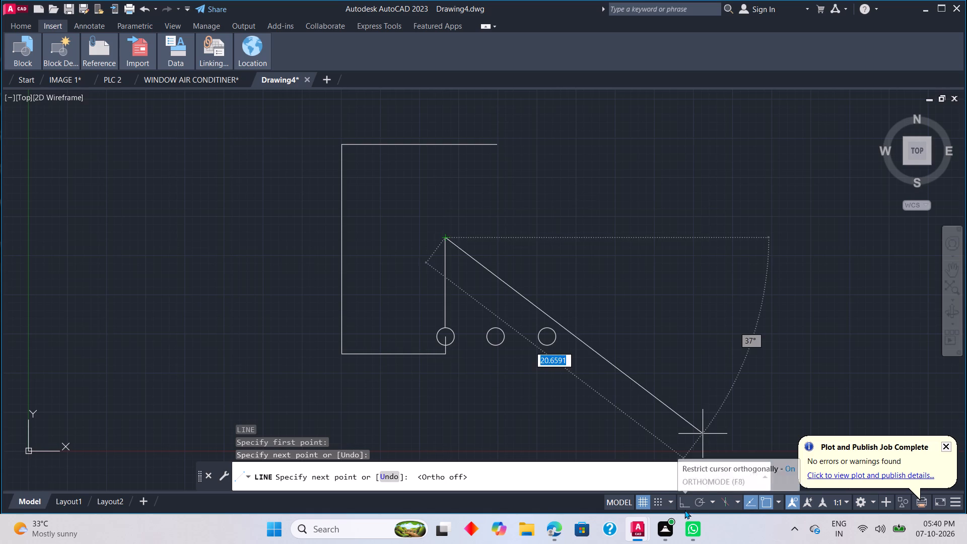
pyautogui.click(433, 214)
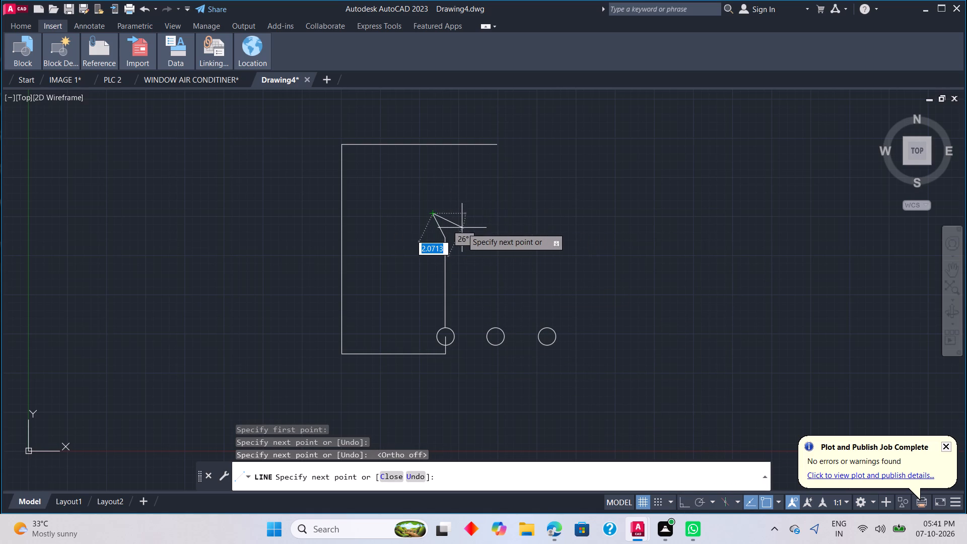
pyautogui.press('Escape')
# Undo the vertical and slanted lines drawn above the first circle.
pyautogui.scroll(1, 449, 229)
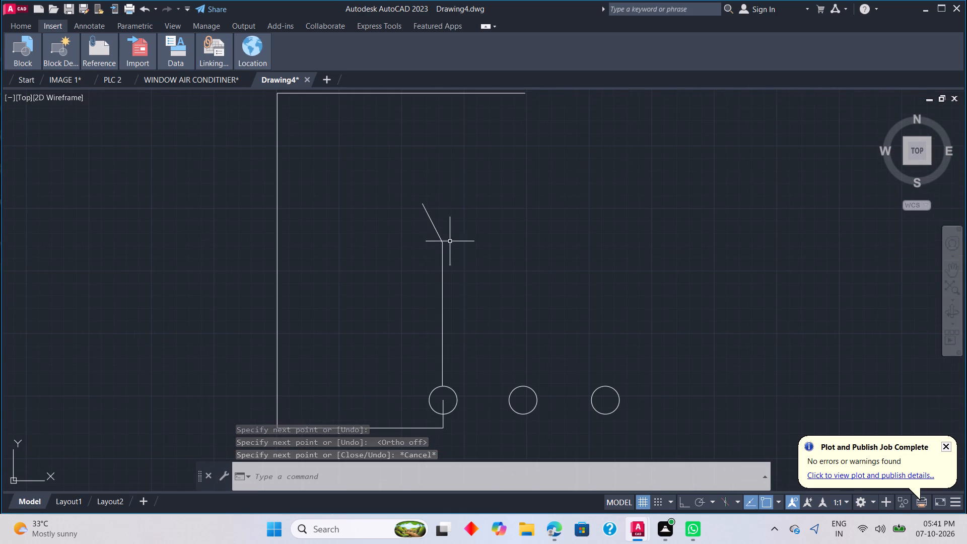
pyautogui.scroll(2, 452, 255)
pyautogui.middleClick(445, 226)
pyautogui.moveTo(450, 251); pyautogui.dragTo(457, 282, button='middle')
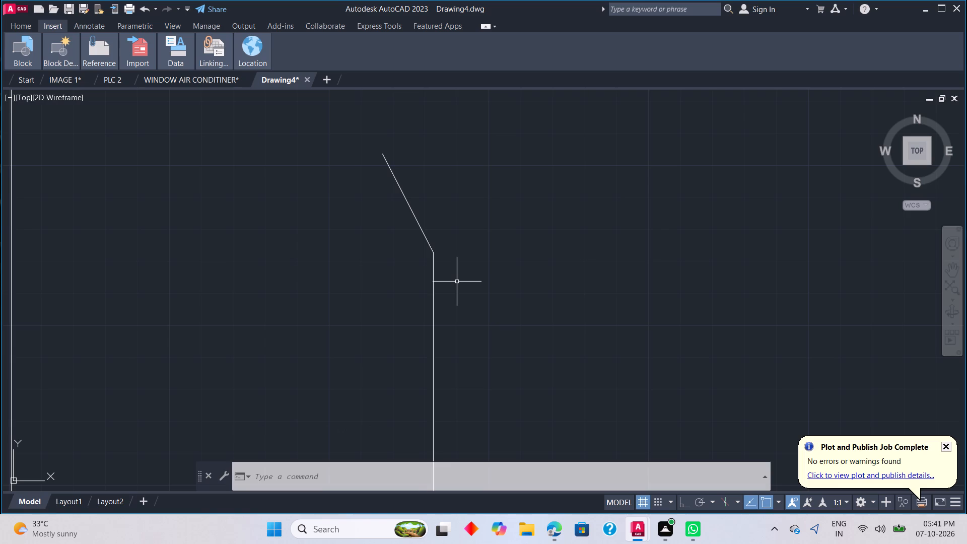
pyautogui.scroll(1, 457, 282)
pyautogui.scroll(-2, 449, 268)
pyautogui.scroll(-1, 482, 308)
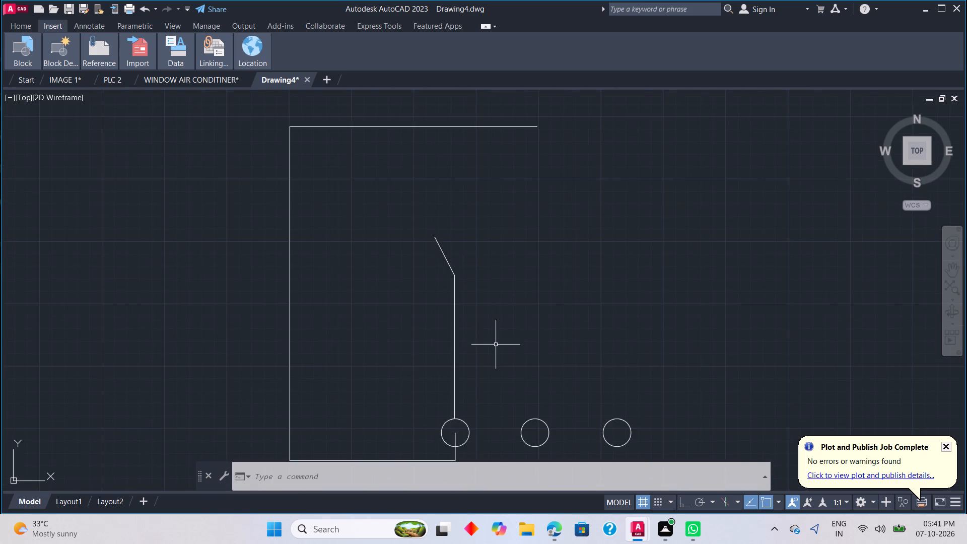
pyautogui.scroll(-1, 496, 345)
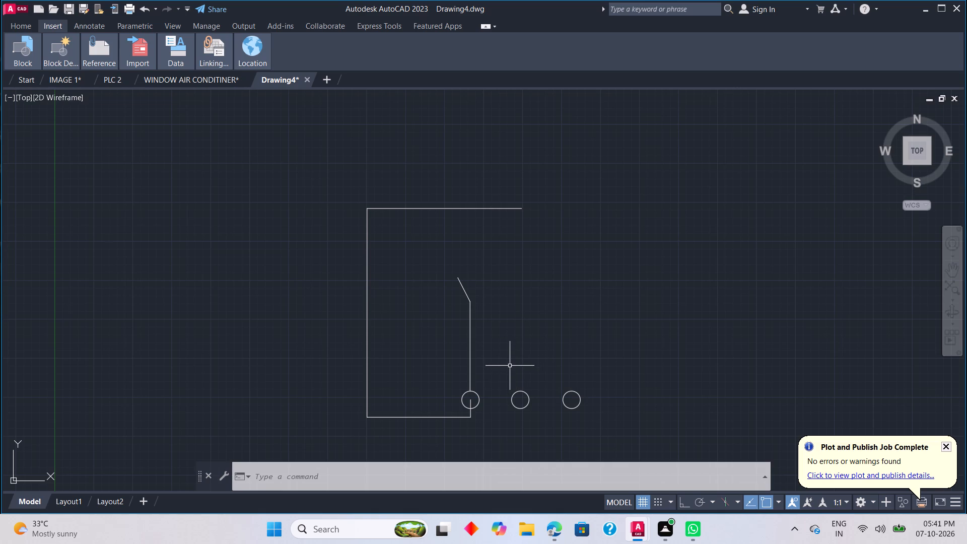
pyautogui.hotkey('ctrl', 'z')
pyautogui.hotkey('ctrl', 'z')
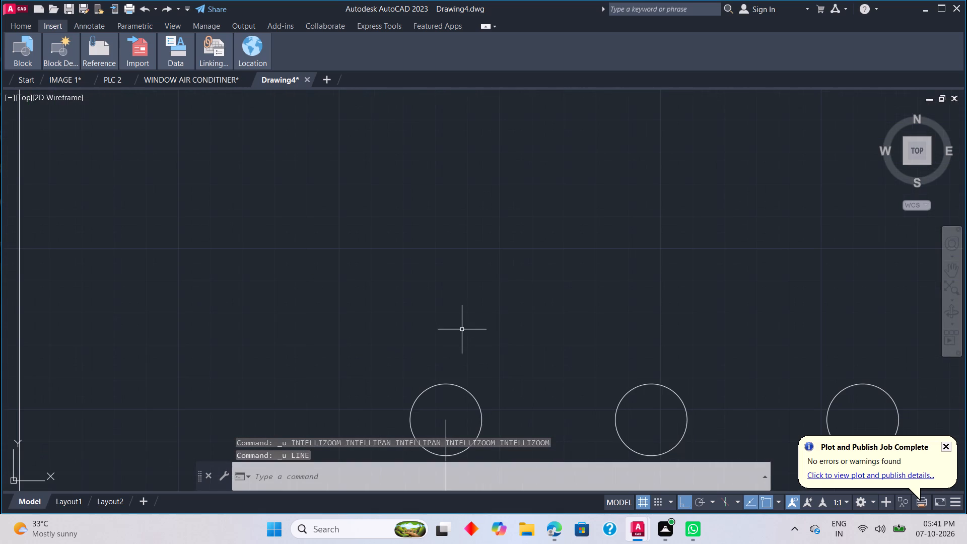
# With Ortho on, draw a line from the first circle's top up about 3.3 units, right about 0.8 units and up about 0.8 units.
pyautogui.scroll(-2, 467, 344)
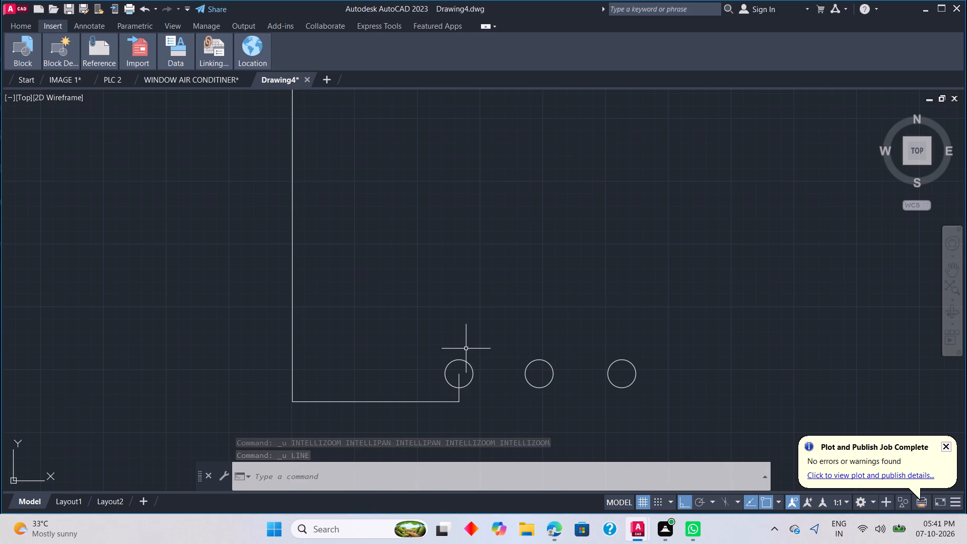
pyautogui.press('l')
pyautogui.press('space')
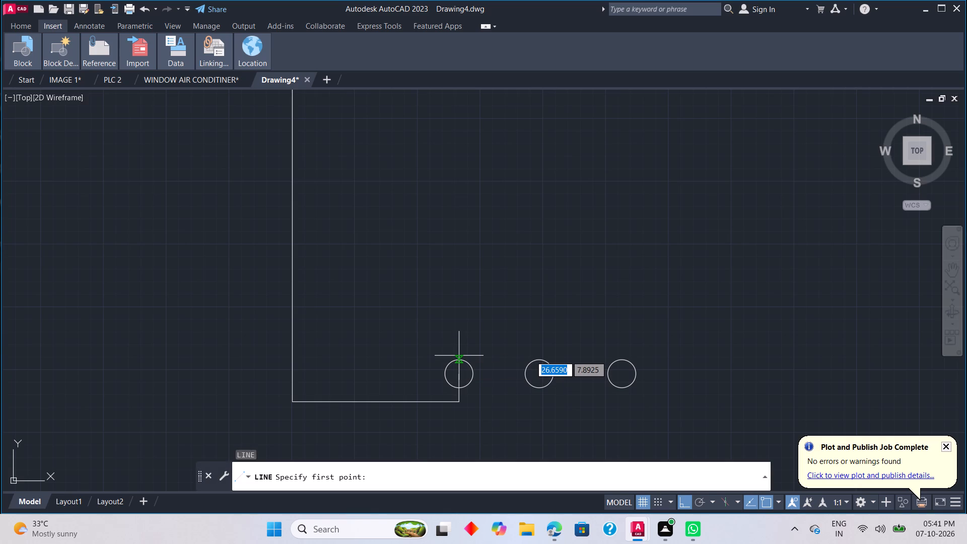
pyautogui.click(458, 356)
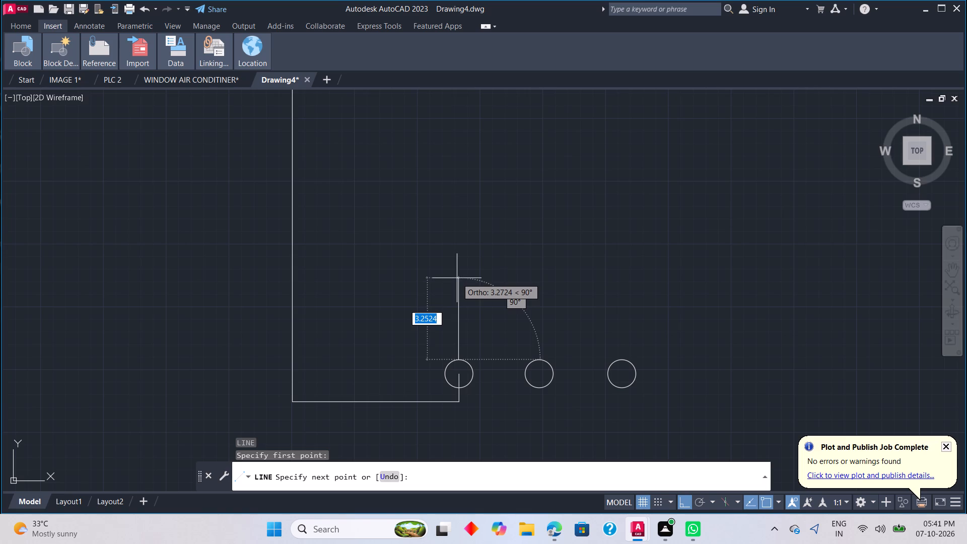
pyautogui.click(460, 276)
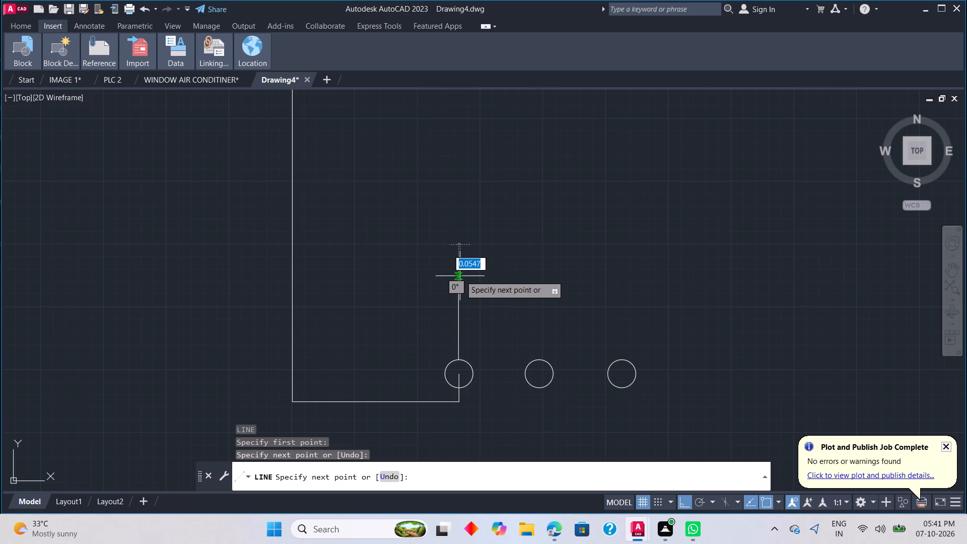
pyautogui.click(479, 275)
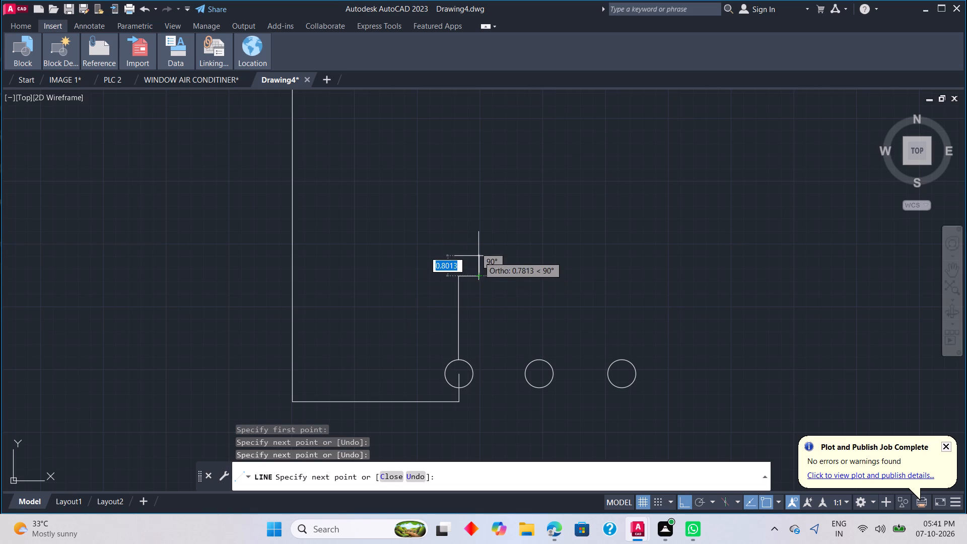
pyautogui.click(479, 254)
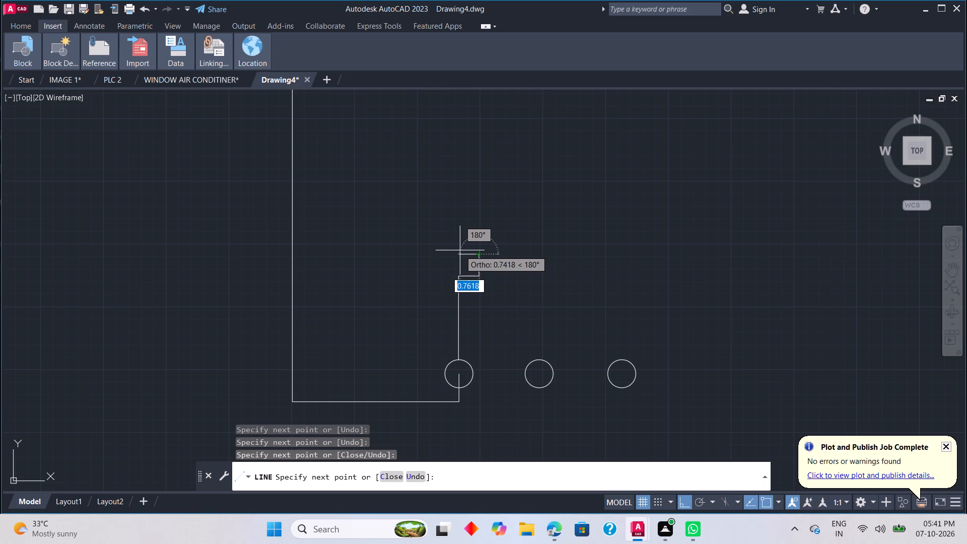
# Enable the Endpoint object snap and draw the notch's upper segment left about 0.8 units, in line with the vertical line below.
pyautogui.click(459, 248)
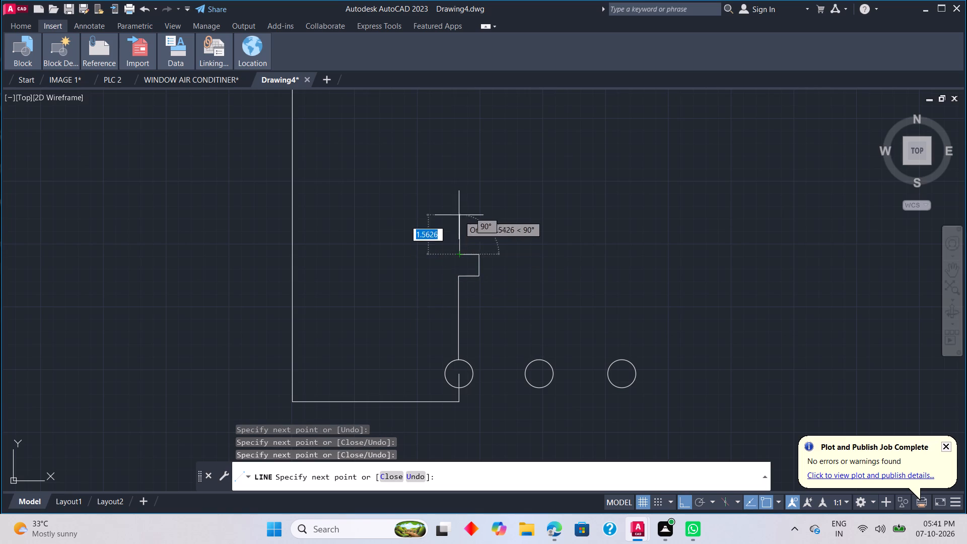
pyautogui.hotkey('ctrl', 'z')
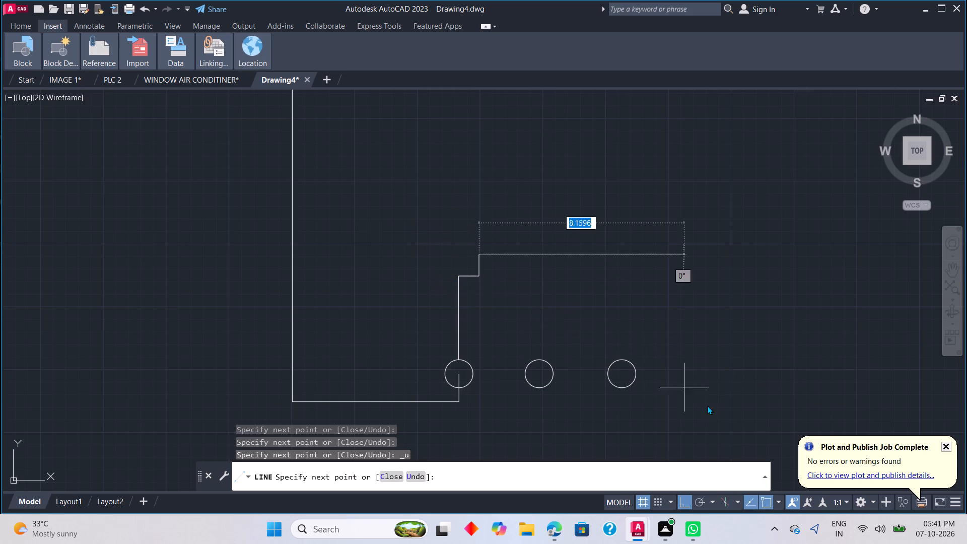
pyautogui.click(777, 501)
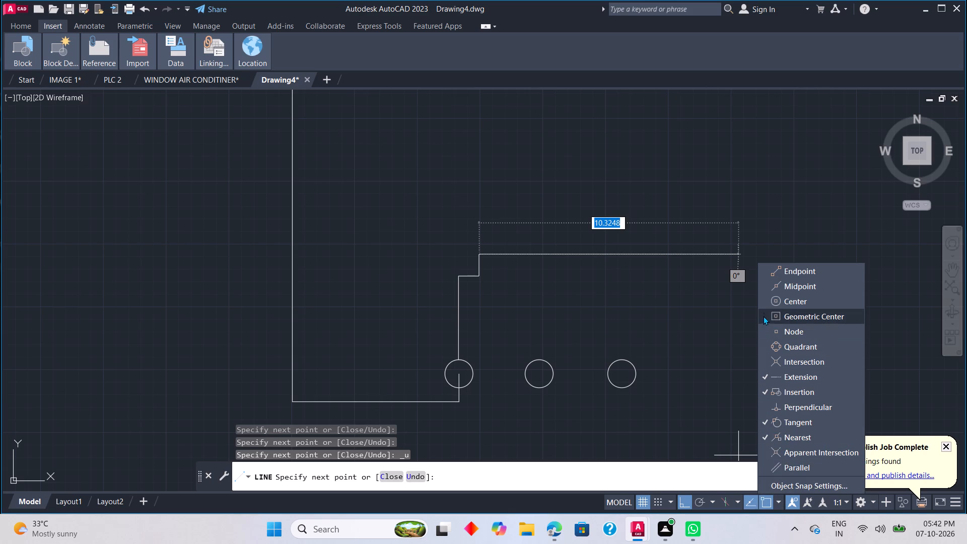
pyautogui.click(766, 269)
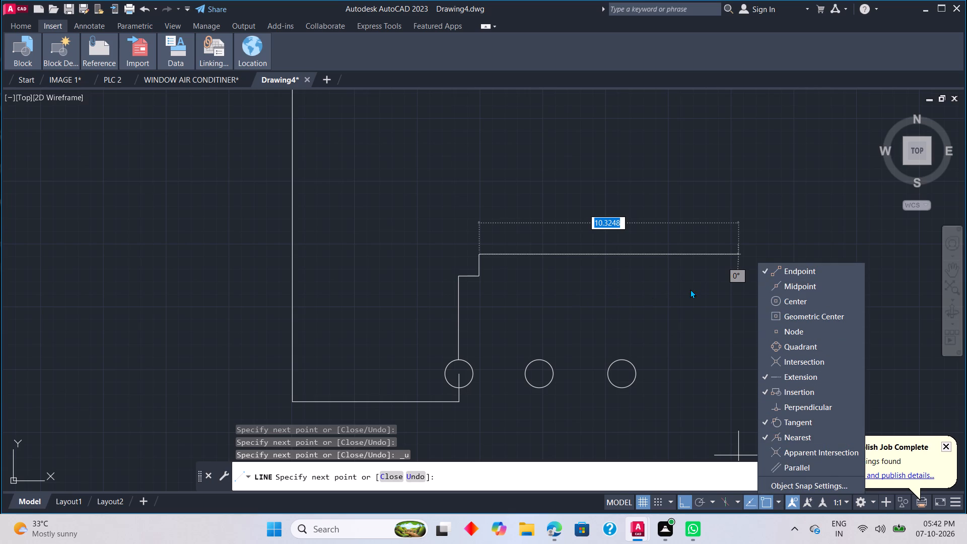
pyautogui.click(583, 184)
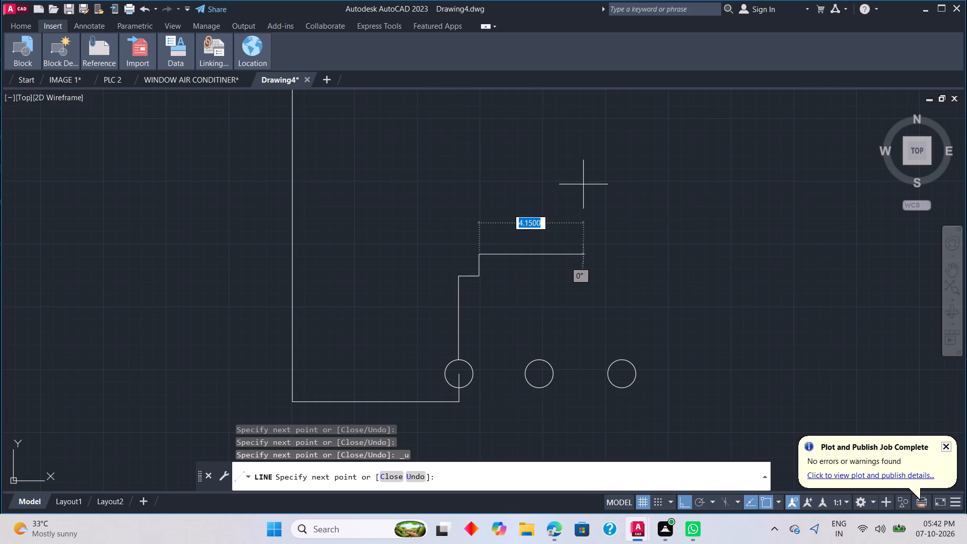
pyautogui.click(459, 253)
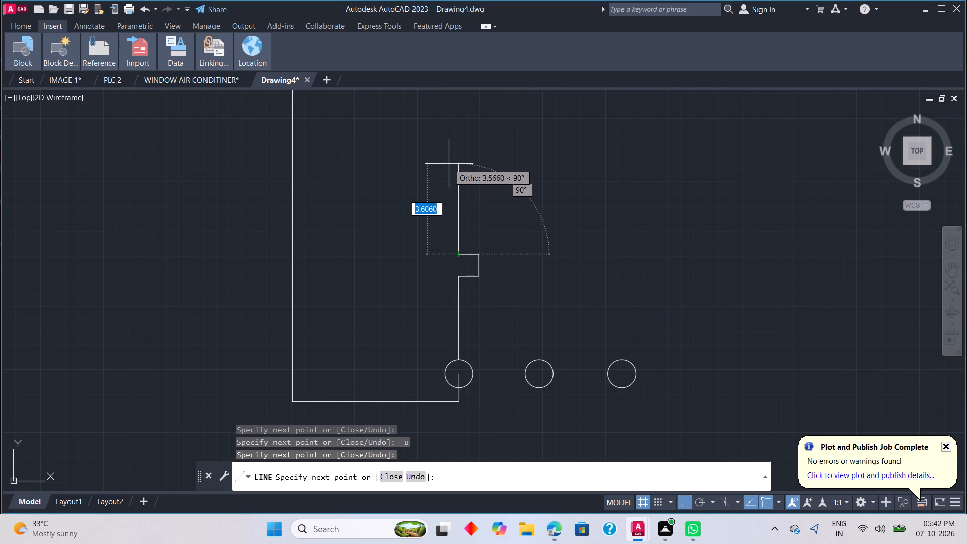
# Continue the path up about 4 units, then, with Ortho off, end it with a slanted segment up-left about 1.2 units.
pyautogui.scroll(-1, 452, 158)
pyautogui.moveTo(455, 170); pyautogui.dragTo(461, 210, button='middle')
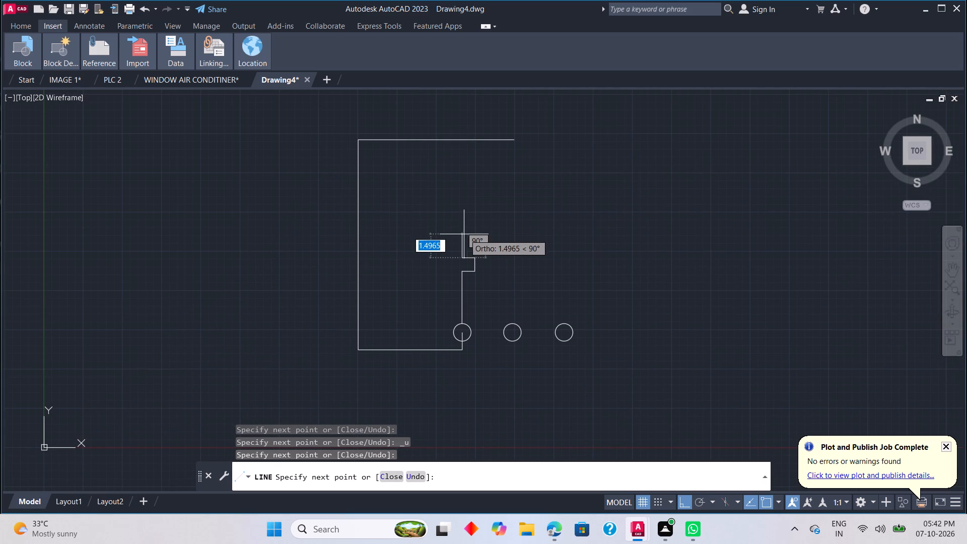
pyautogui.scroll(1, 463, 236)
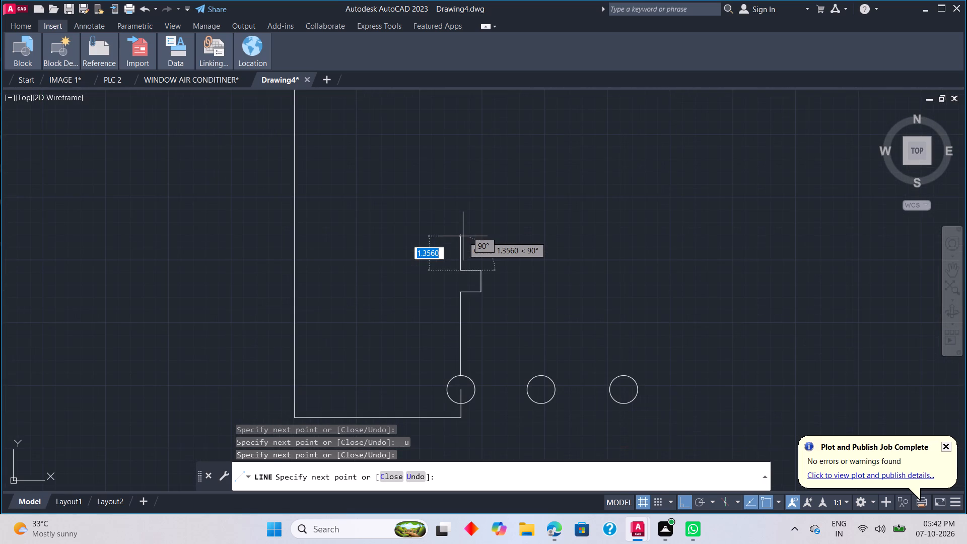
pyautogui.click(463, 169)
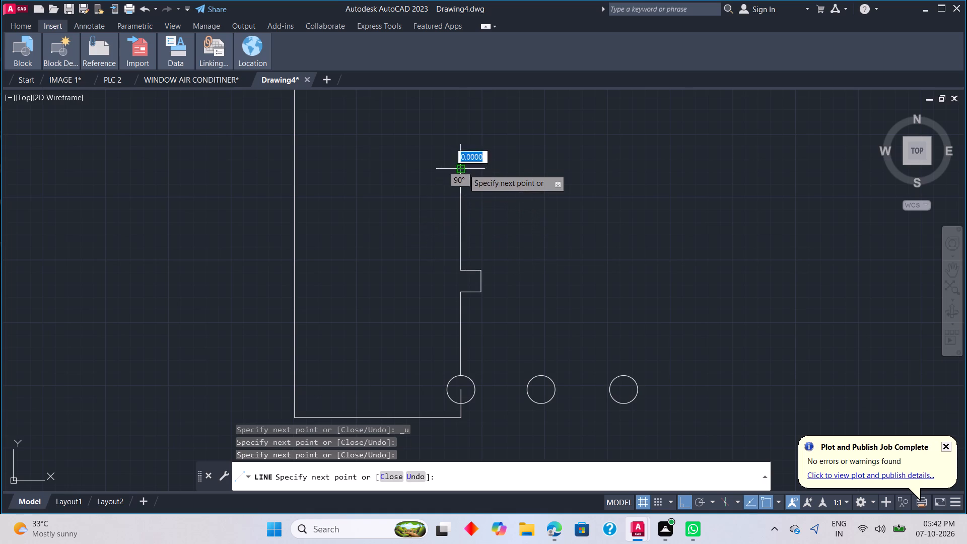
pyautogui.click(686, 497)
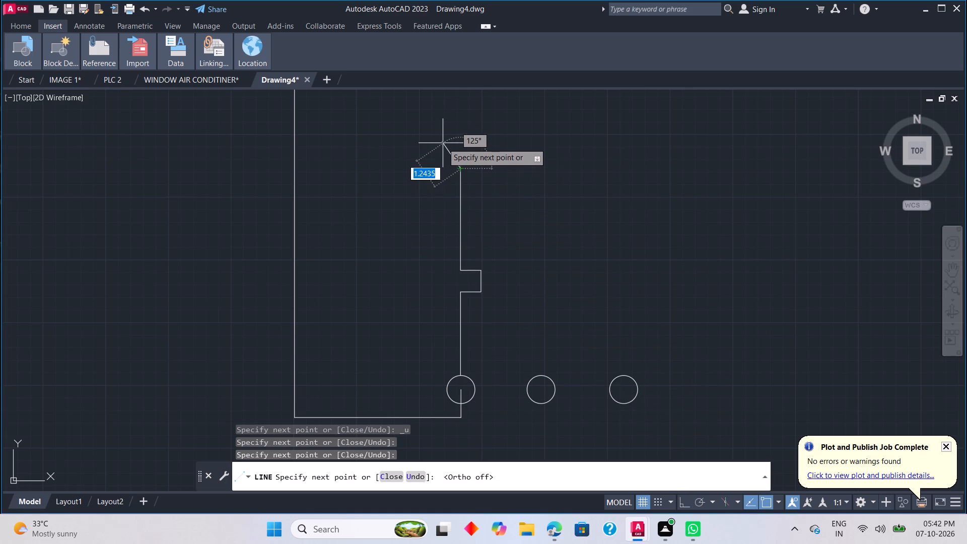
pyautogui.click(443, 146)
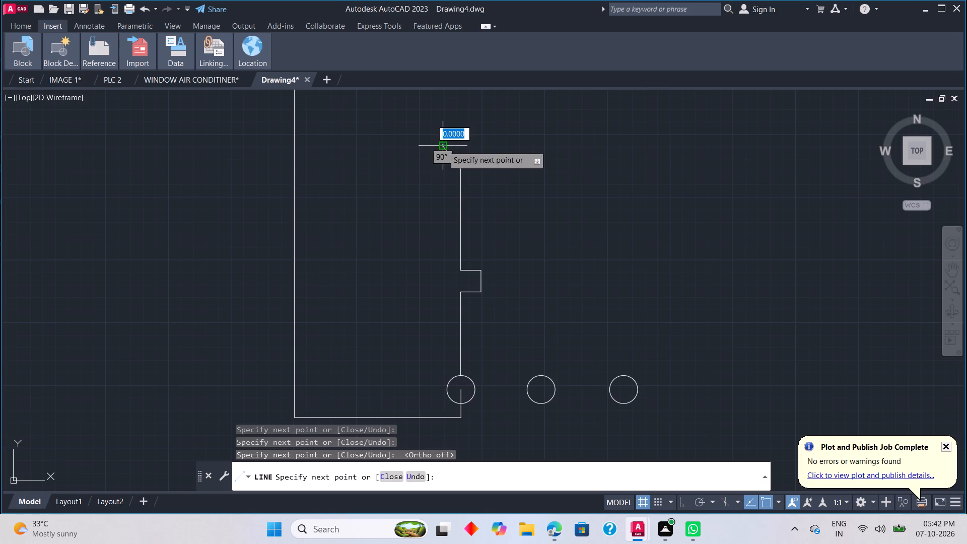
pyautogui.press('Escape')
# Delete the middle circle of the row of three.
pyautogui.scroll(-1, 493, 236)
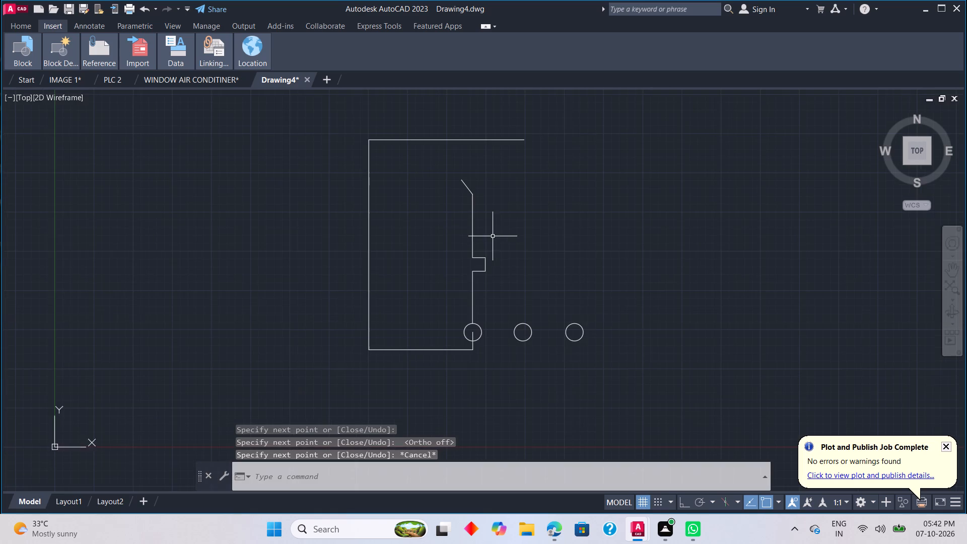
pyautogui.scroll(-1, 493, 236)
pyautogui.scroll(2, 493, 237)
pyautogui.scroll(1, 483, 310)
pyautogui.scroll(-2, 483, 328)
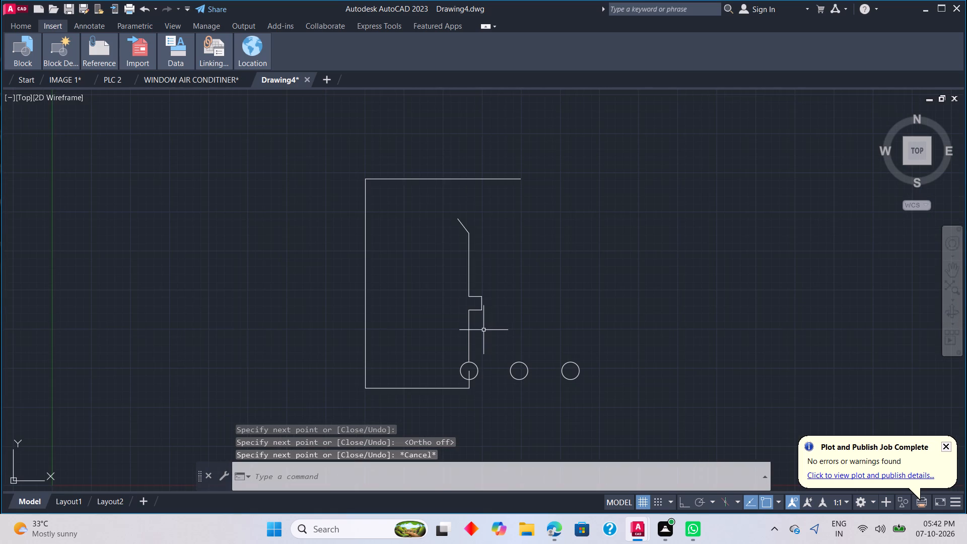
pyautogui.click(527, 365)
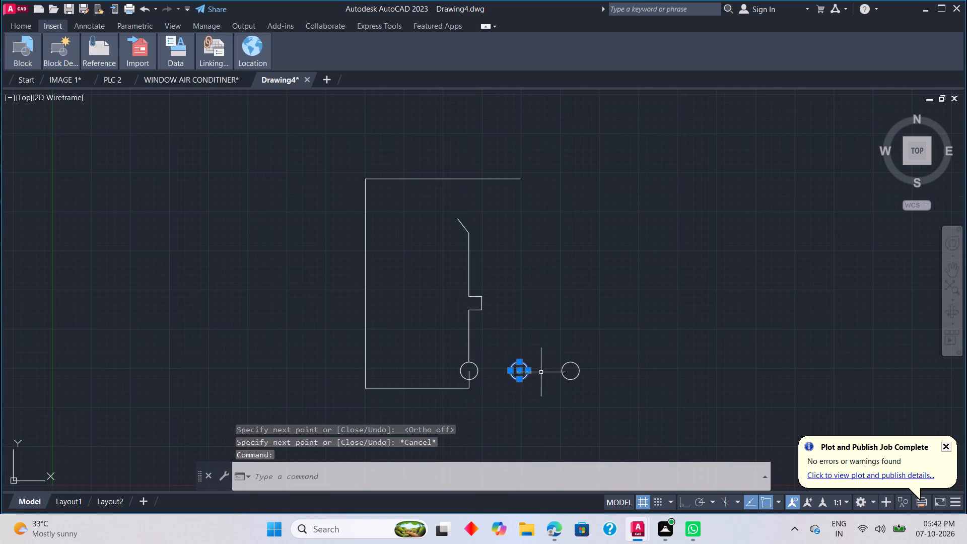
pyautogui.press('Delete')
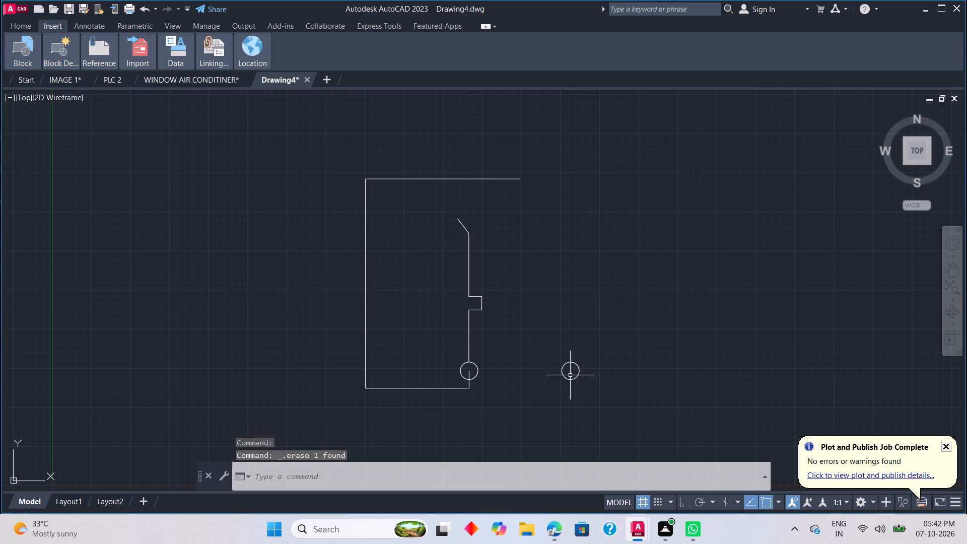
# Delete the remaining separate circle to the right of the first branch.
pyautogui.click(579, 367)
pyautogui.press('Delete')
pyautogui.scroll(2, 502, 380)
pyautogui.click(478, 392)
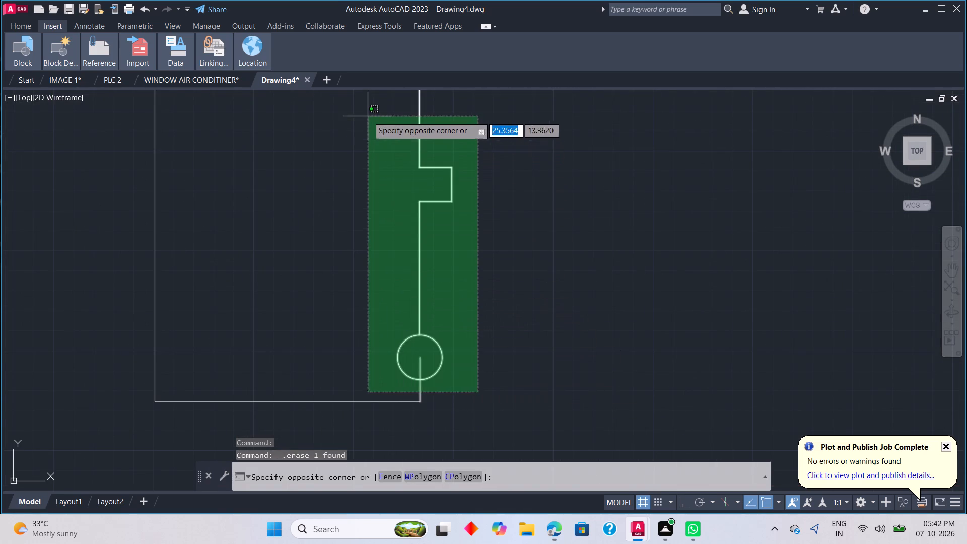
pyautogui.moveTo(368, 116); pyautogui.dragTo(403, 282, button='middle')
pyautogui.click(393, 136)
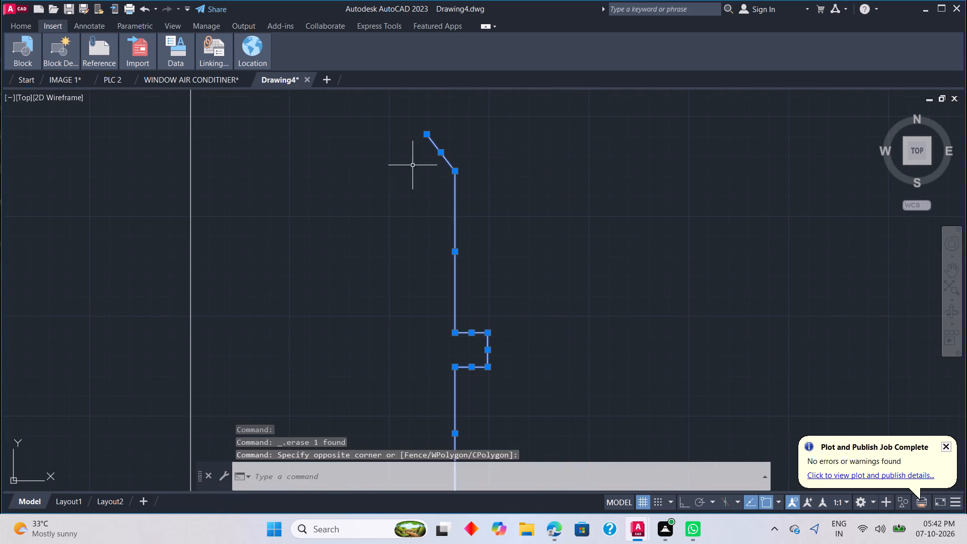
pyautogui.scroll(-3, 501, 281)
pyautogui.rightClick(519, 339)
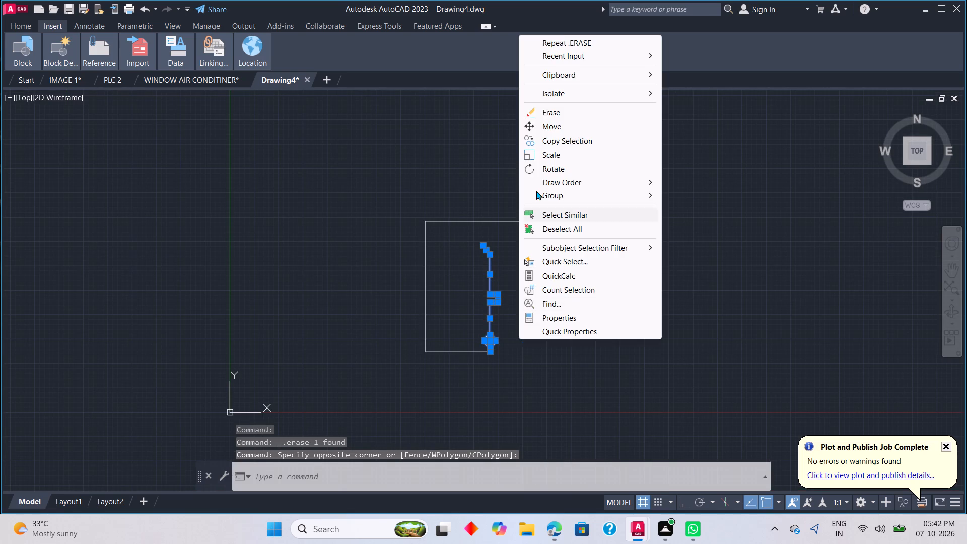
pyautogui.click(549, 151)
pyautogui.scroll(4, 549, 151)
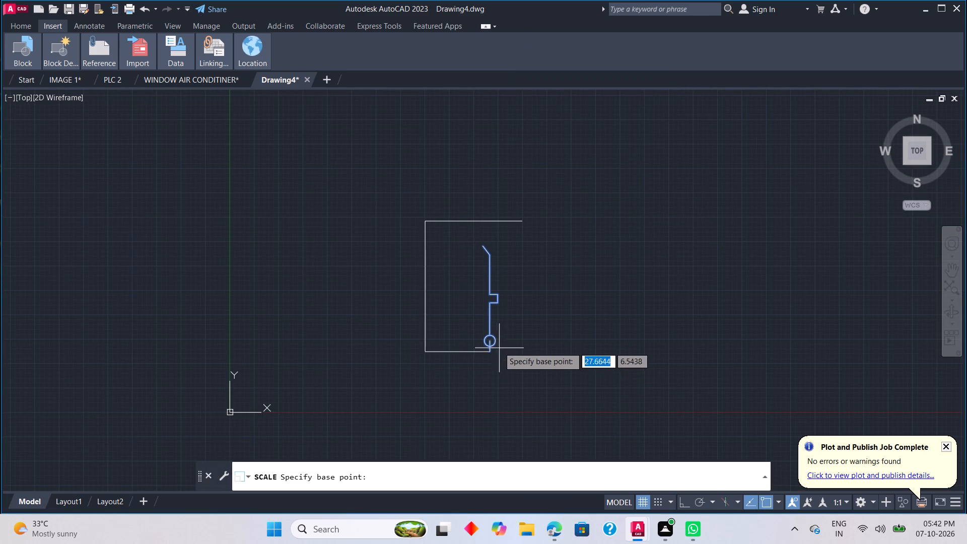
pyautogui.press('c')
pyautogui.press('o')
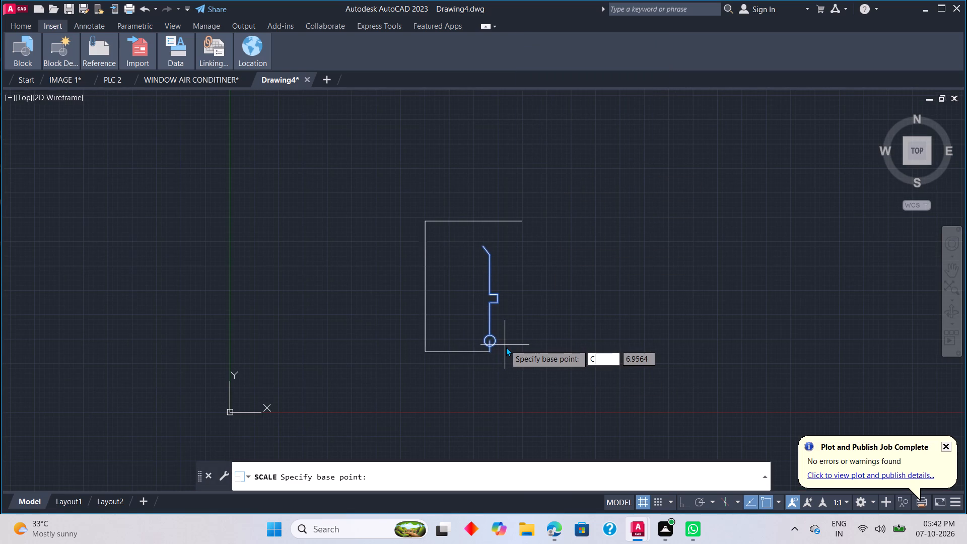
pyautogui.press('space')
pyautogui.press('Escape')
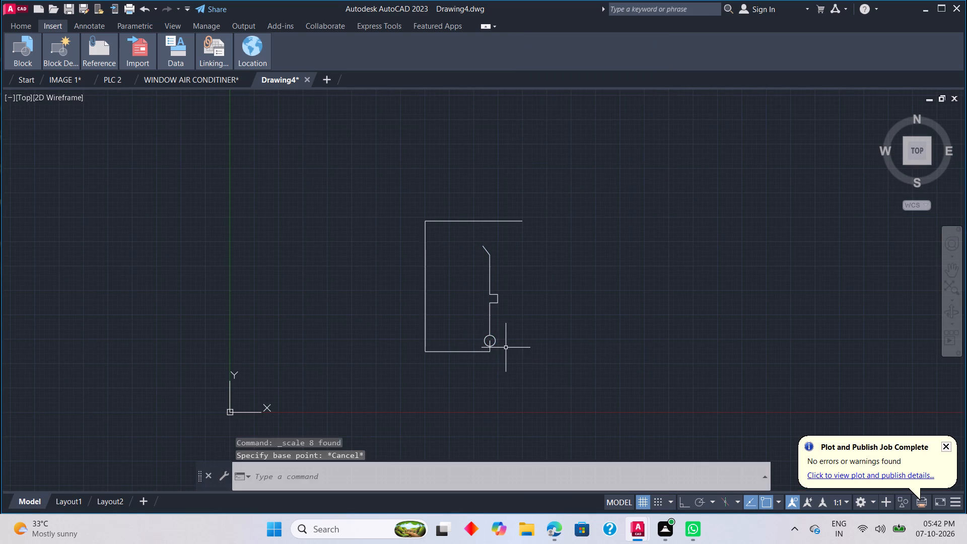
# Copy the whole first branch with its circle twice horizontally to the right with Ortho on, about 3.7 and 7.3 units away.
pyautogui.press('c')
pyautogui.press('o')
pyautogui.press('space')
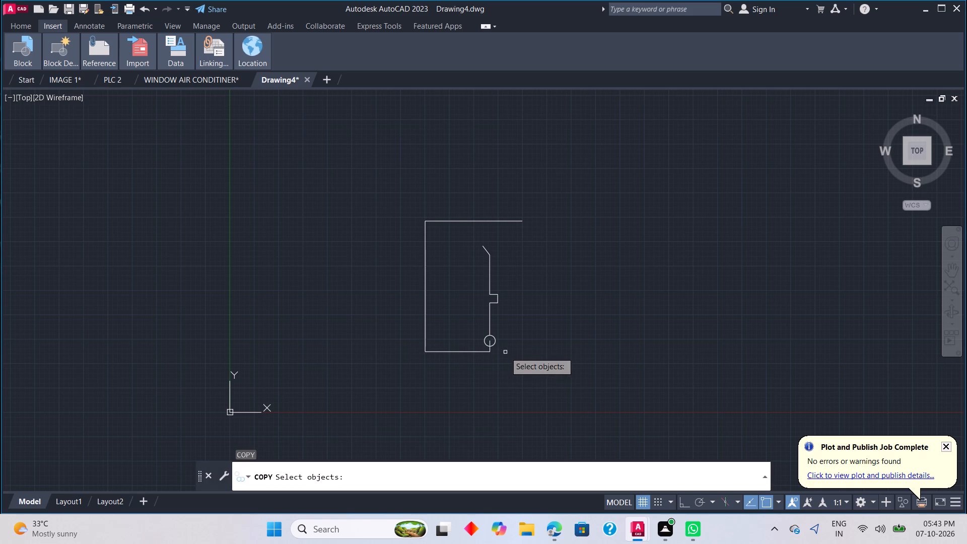
pyautogui.click(505, 349)
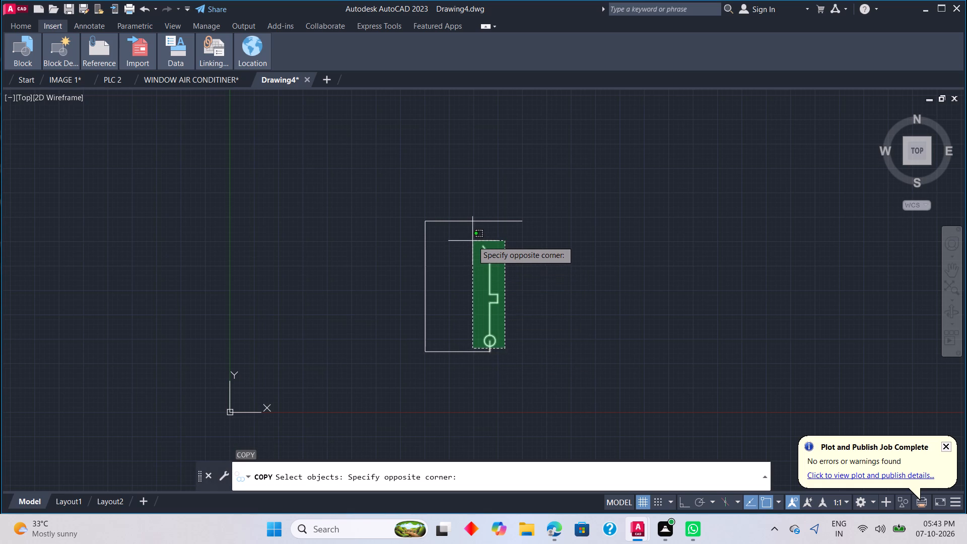
pyautogui.click(472, 241)
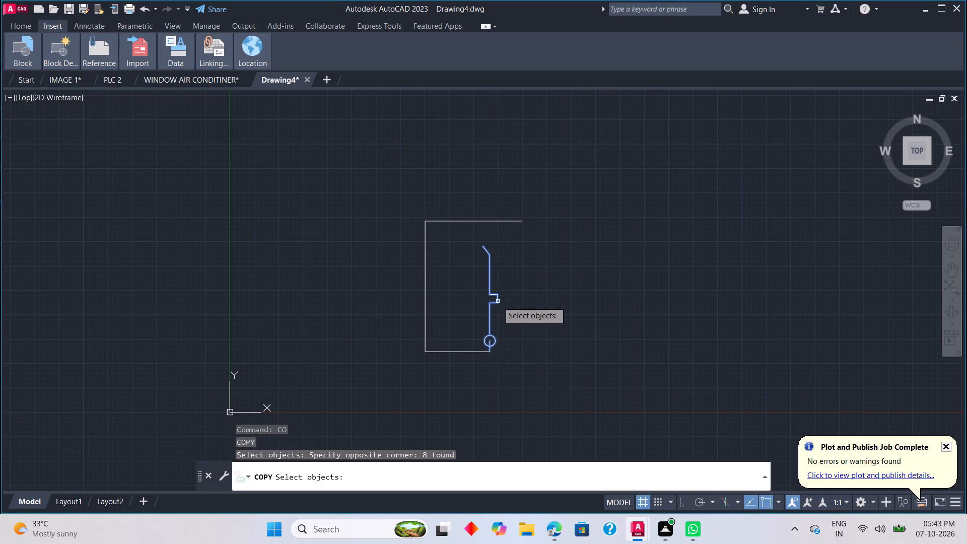
pyautogui.click(497, 301)
pyautogui.press('space')
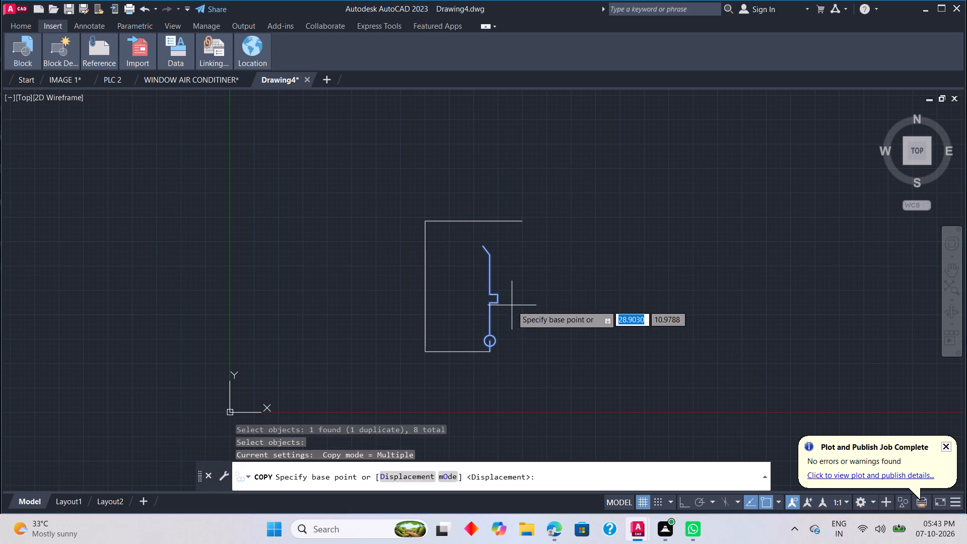
pyautogui.click(495, 304)
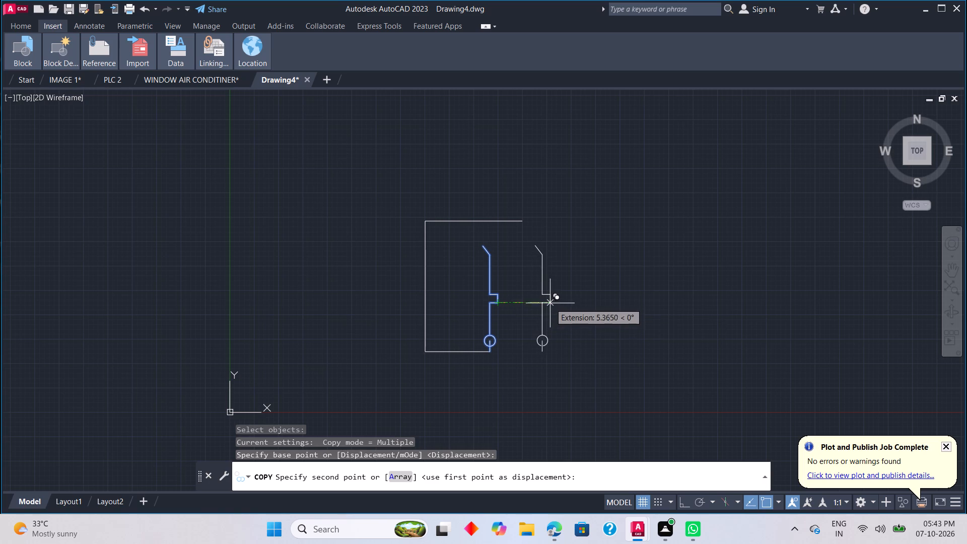
pyautogui.click(683, 504)
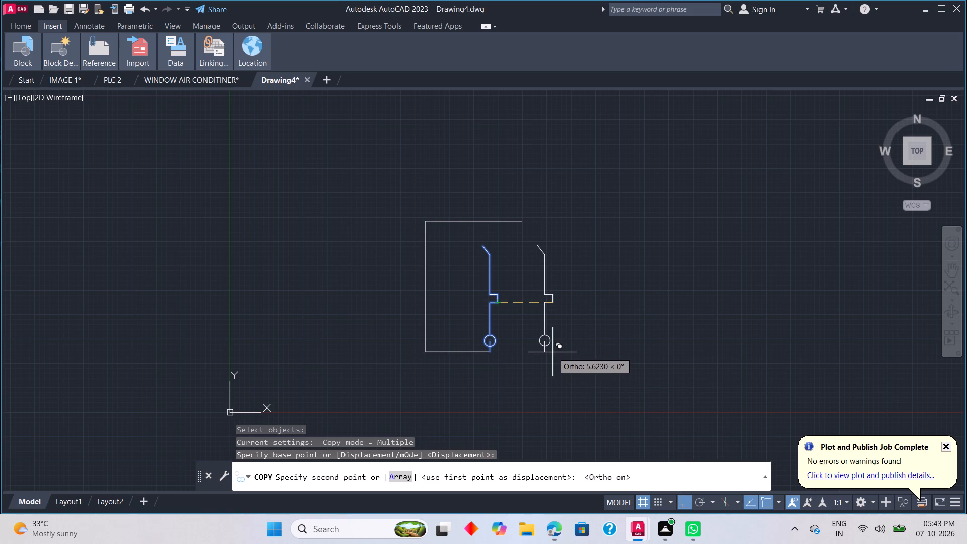
pyautogui.click(534, 334)
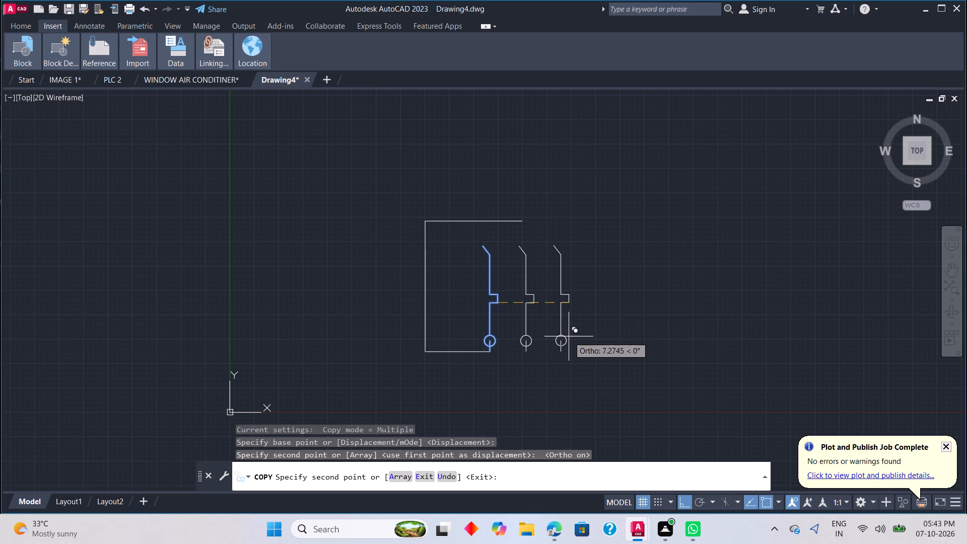
pyautogui.click(569, 336)
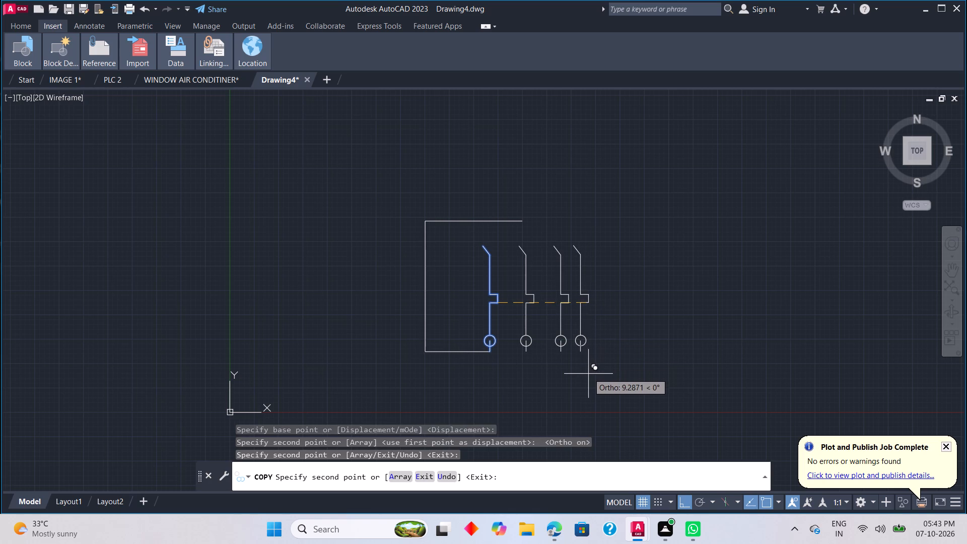
pyautogui.press('Escape')
# Extend the lower ends of the second and third branches with short vertical lines ending at the same level.
pyautogui.scroll(1, 577, 366)
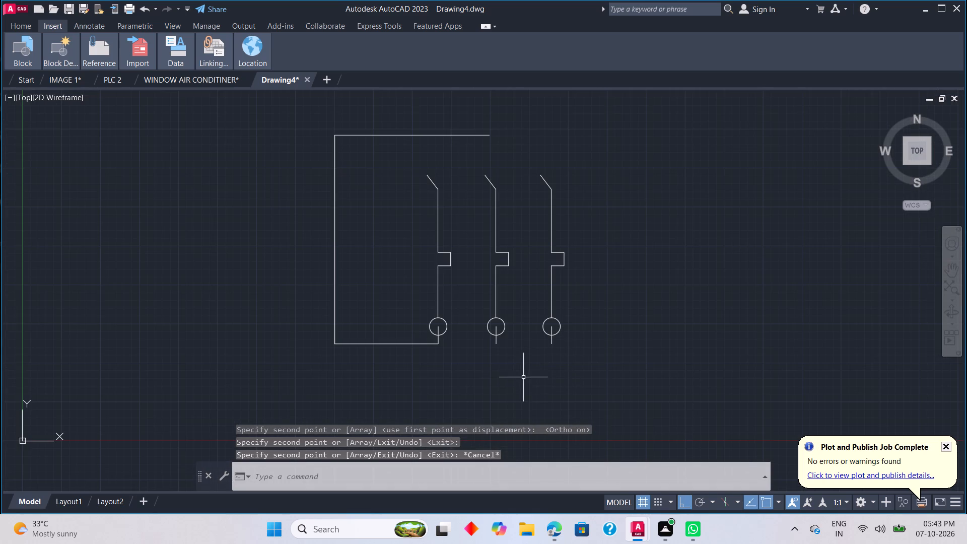
pyautogui.press('l')
pyautogui.press('space')
pyautogui.click(495, 346)
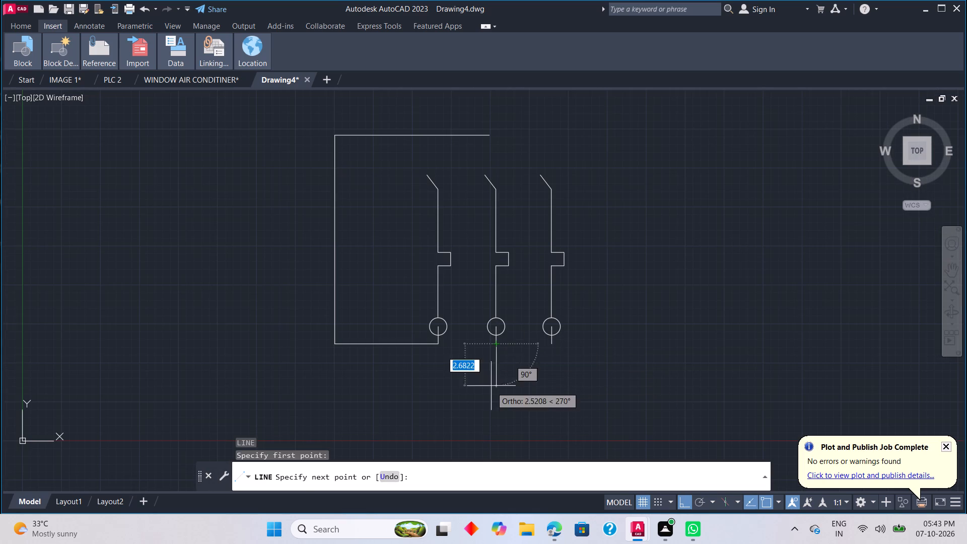
pyautogui.click(494, 362)
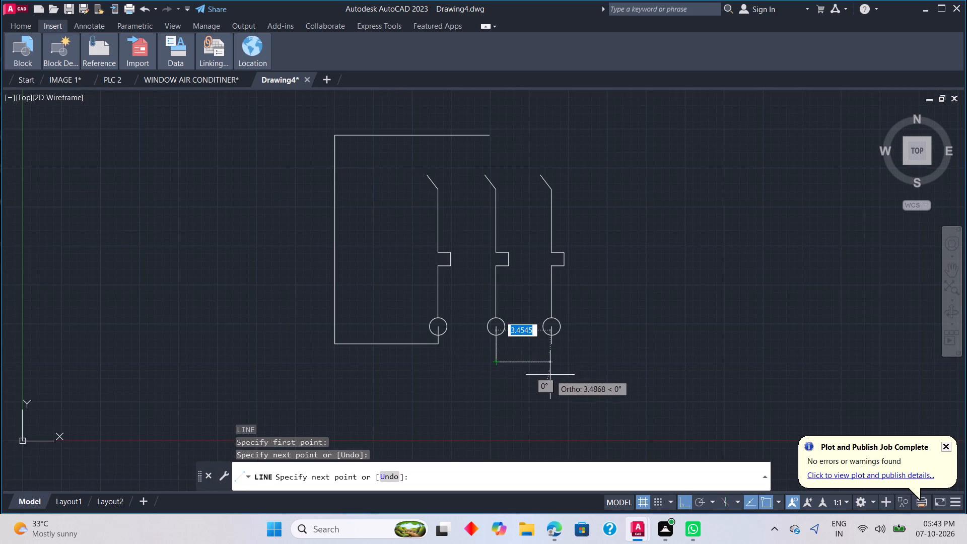
pyautogui.press('Escape')
pyautogui.write('L')
pyautogui.press('space')
pyautogui.click(550, 343)
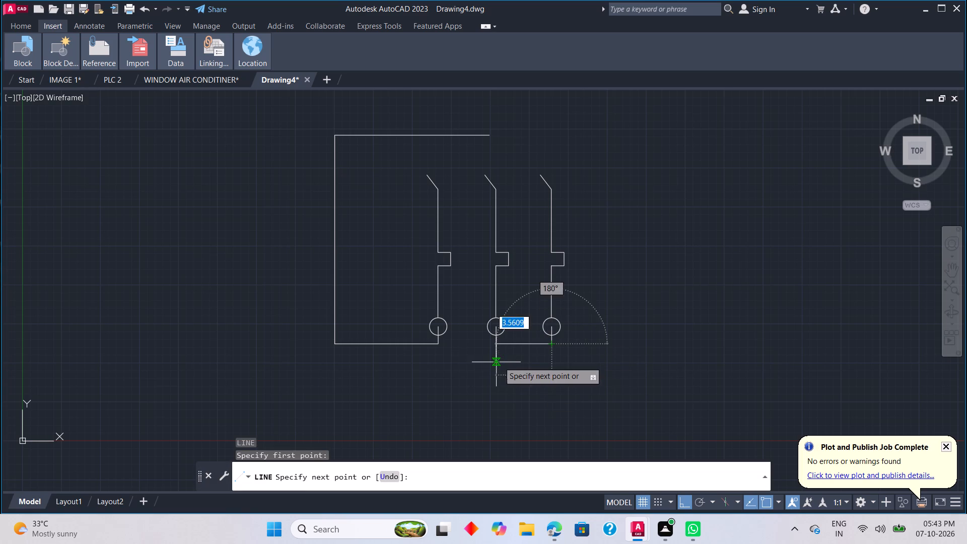
pyautogui.click(551, 365)
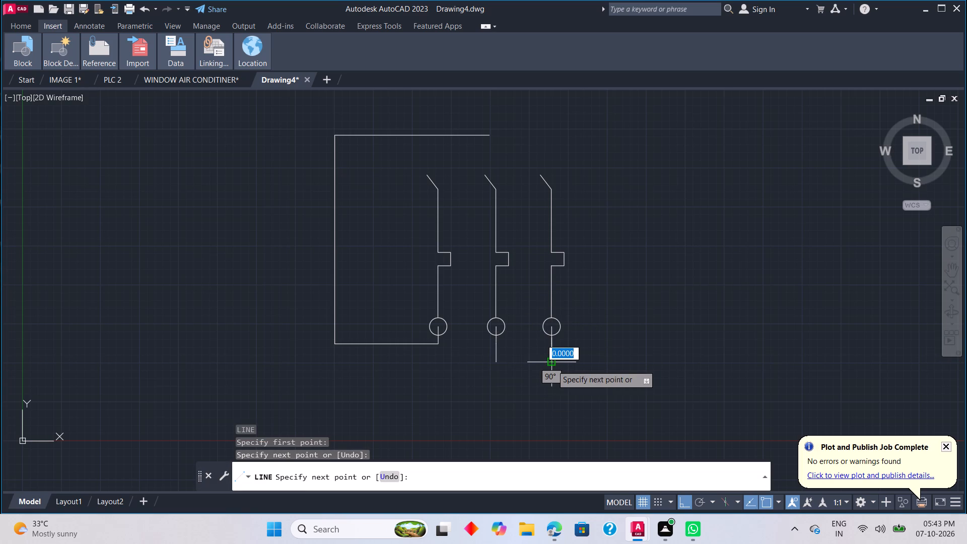
pyautogui.press('Escape')
# Trim away the line pieces inside the circles of all three branches.
pyautogui.scroll(-1, 600, 275)
pyautogui.moveTo(603, 321); pyautogui.dragTo(603, 332, button='middle')
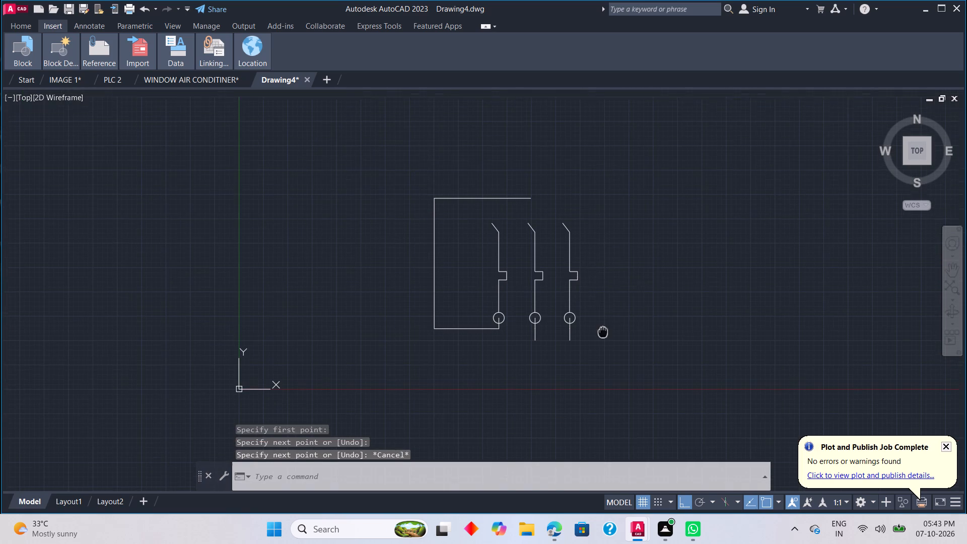
pyautogui.moveTo(603, 332); pyautogui.dragTo(603, 336, button='middle')
pyautogui.moveTo(589, 310); pyautogui.dragTo(583, 341, button='middle')
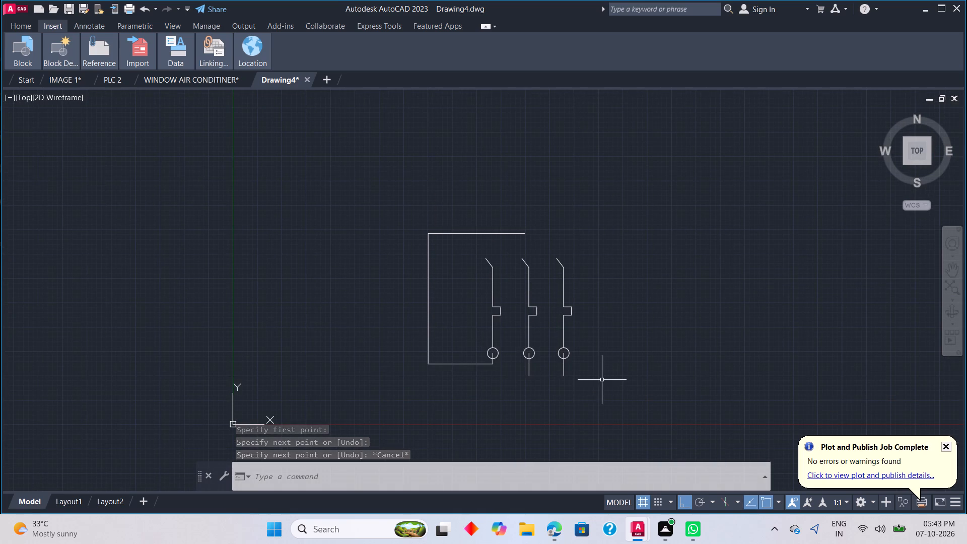
pyautogui.scroll(3, 590, 363)
pyautogui.write('TR')
pyautogui.press('space')
pyautogui.click(485, 335)
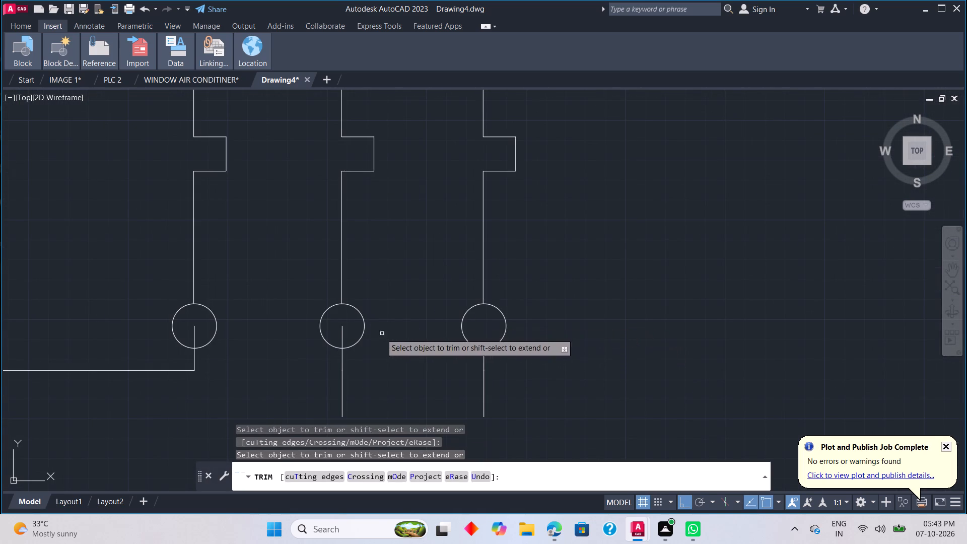
pyautogui.click(341, 336)
pyautogui.click(193, 331)
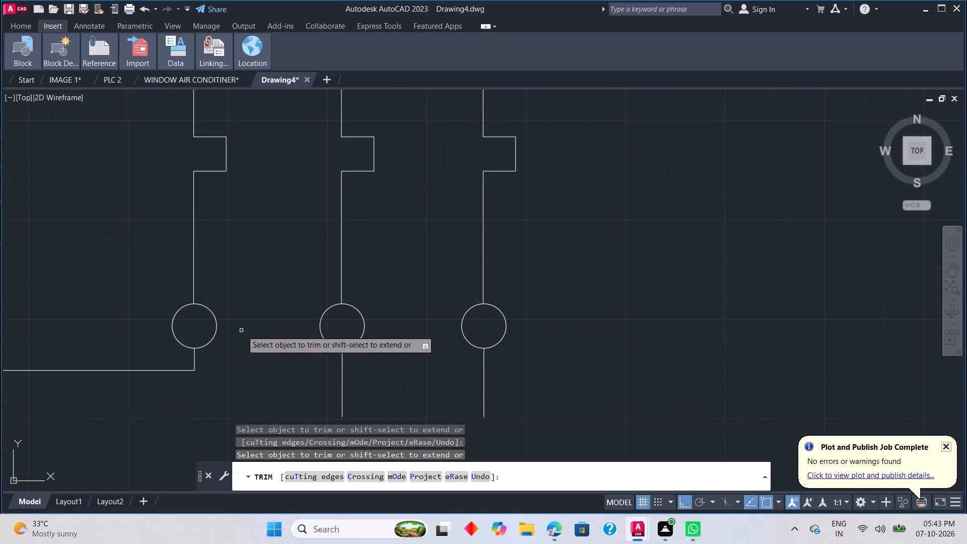
pyautogui.scroll(-2, 242, 329)
pyautogui.middleClick(316, 287)
pyautogui.middleClick(316, 287)
pyautogui.moveTo(316, 287); pyautogui.dragTo(363, 356, button='middle')
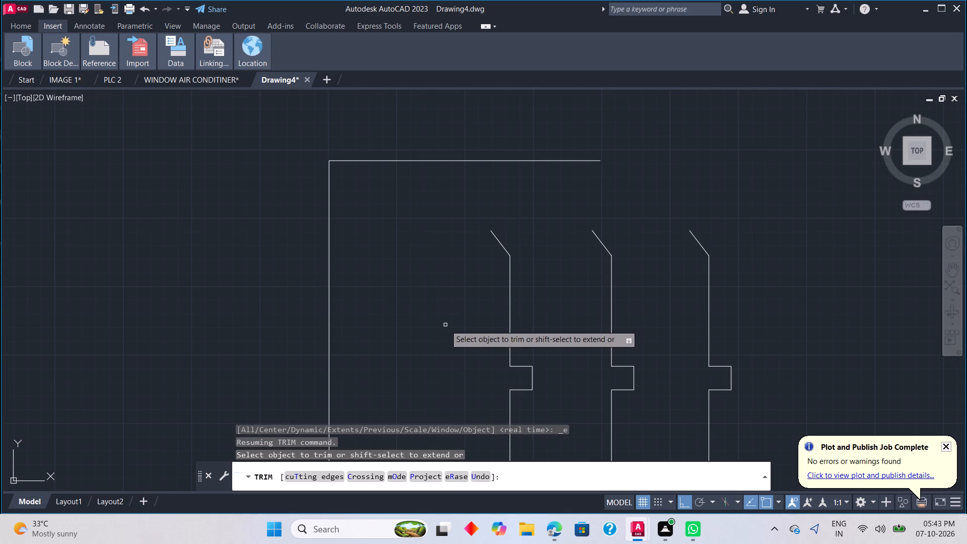
pyautogui.press('Escape')
# Draw a rectangle about 9.7 by 1.8 units enclosing the notches of all three branches.
pyautogui.write('REC')
pyautogui.press('space')
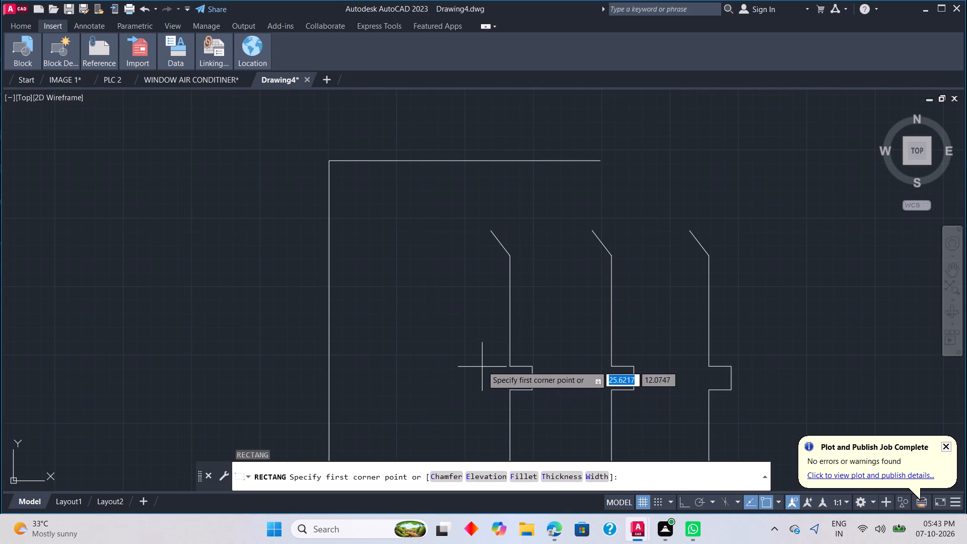
pyautogui.click(488, 357)
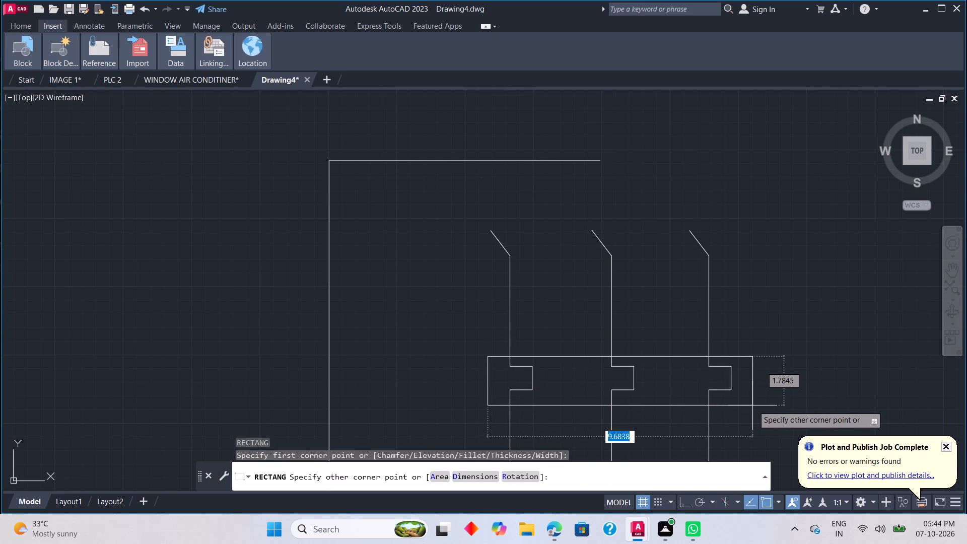
pyautogui.click(753, 405)
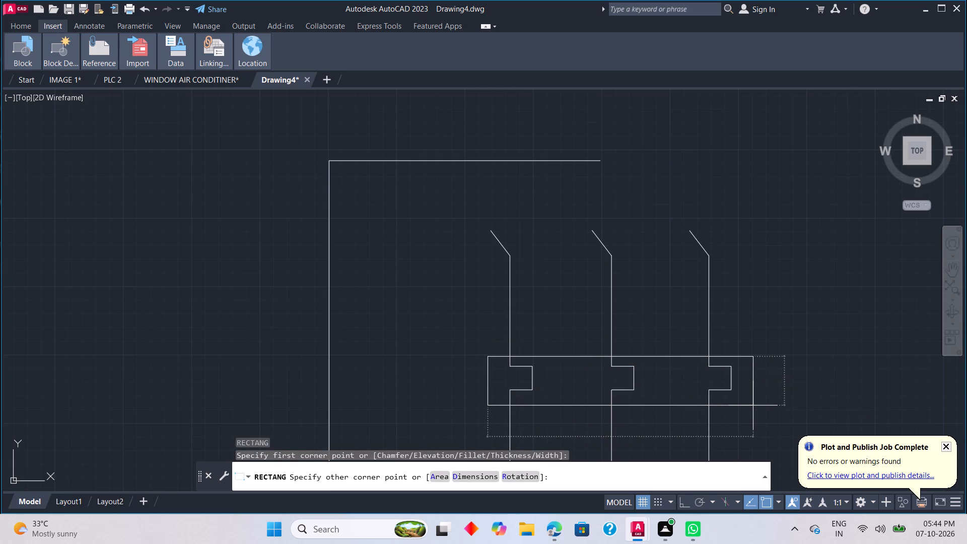
pyautogui.press('Escape')
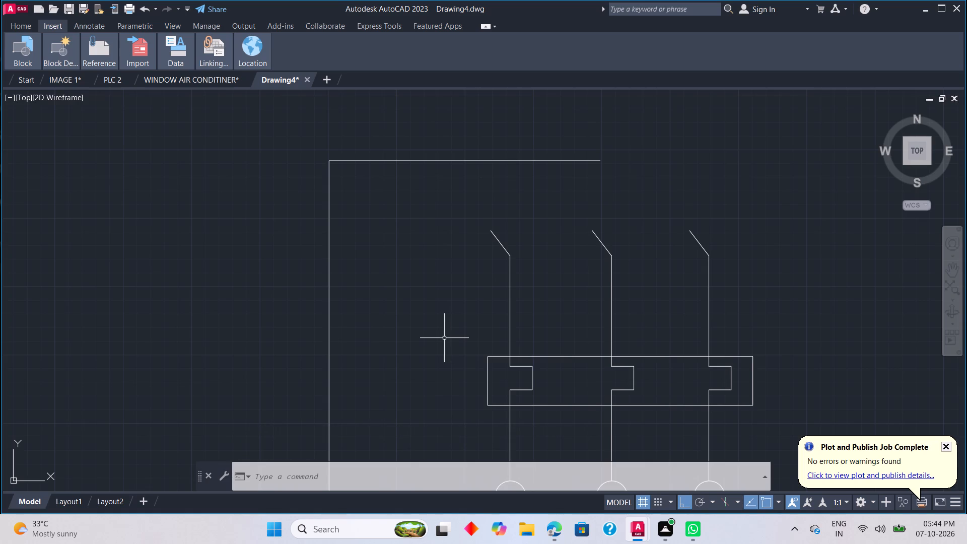
# Delete the horizontal line at the top of the left vertical line.
pyautogui.click(470, 160)
pyautogui.press('Delete')
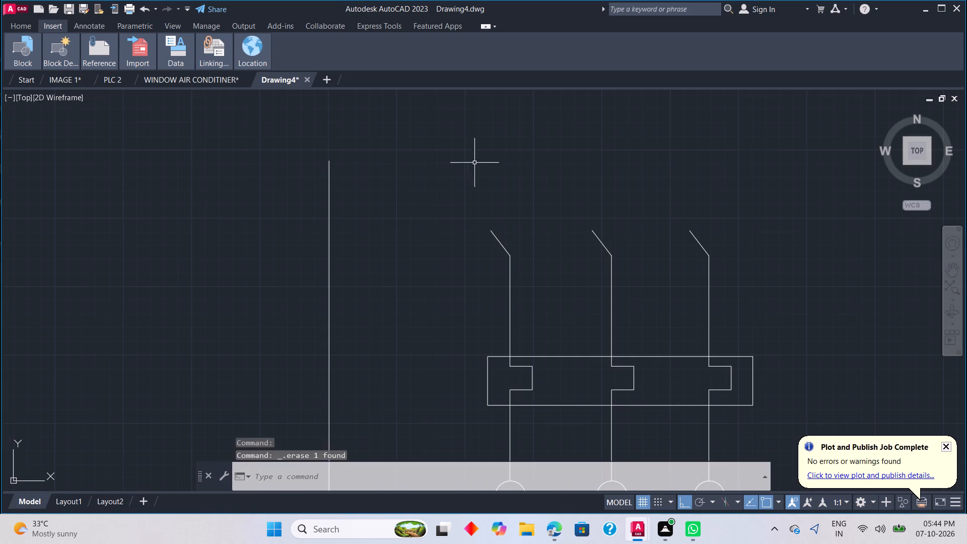
# Draw an L-shaped wire starting beside the overload block, about 1.6 units down and horizontally across all three branches.
pyautogui.scroll(-3, 474, 163)
pyautogui.scroll(2, 493, 168)
pyautogui.scroll(-1, 501, 160)
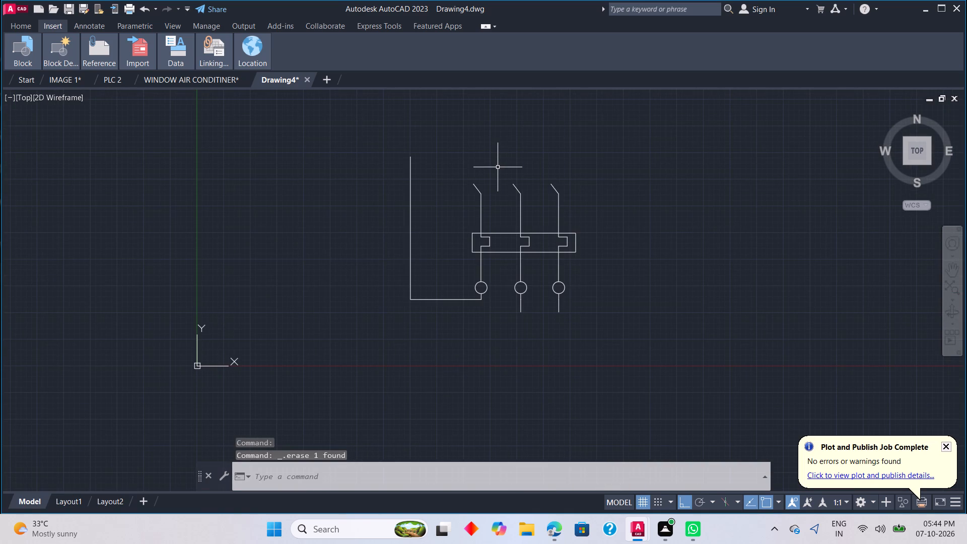
pyautogui.scroll(1, 498, 167)
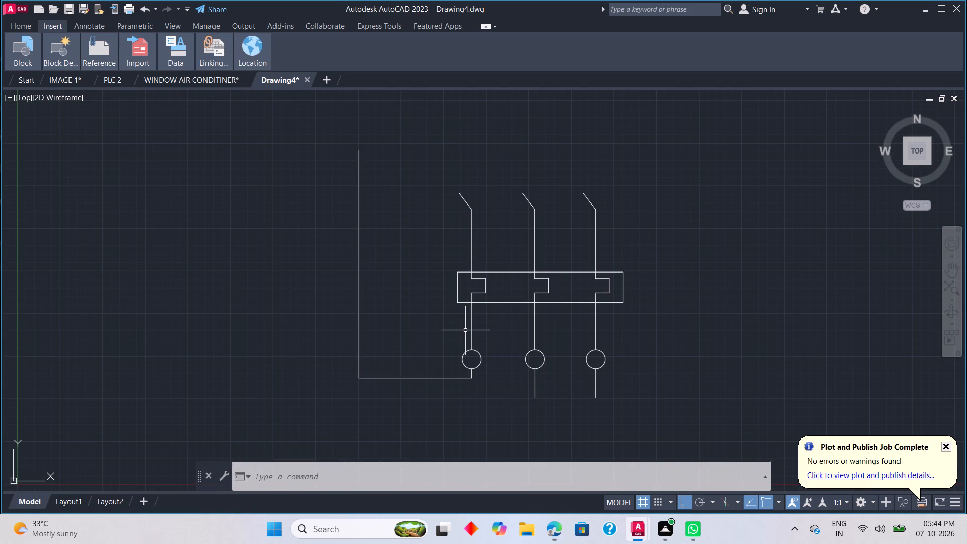
pyautogui.press('l')
pyautogui.press('space')
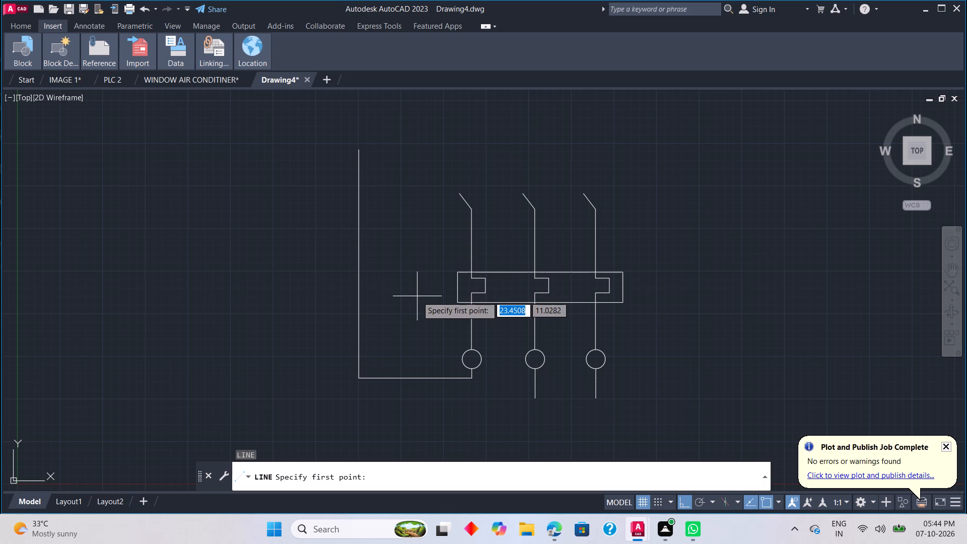
pyautogui.click(417, 296)
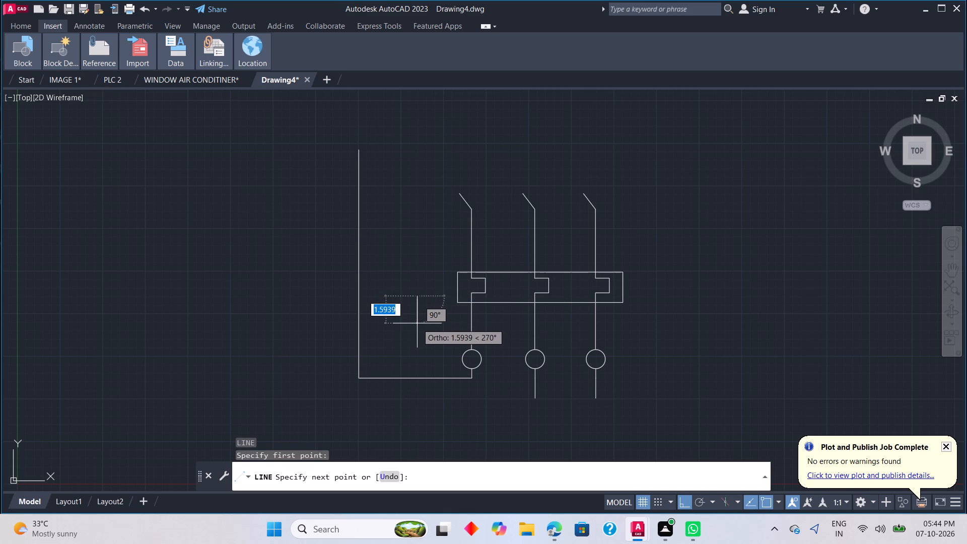
pyautogui.click(417, 323)
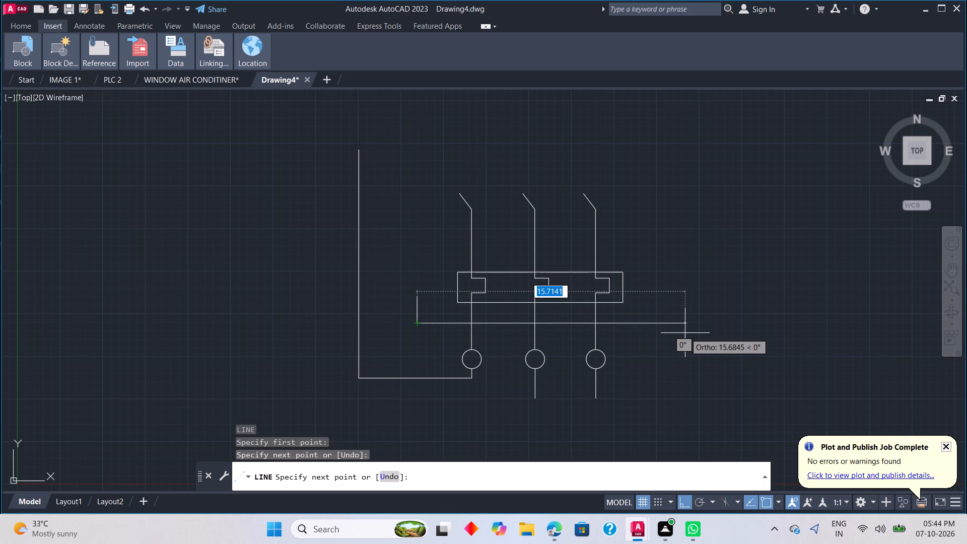
pyautogui.click(711, 334)
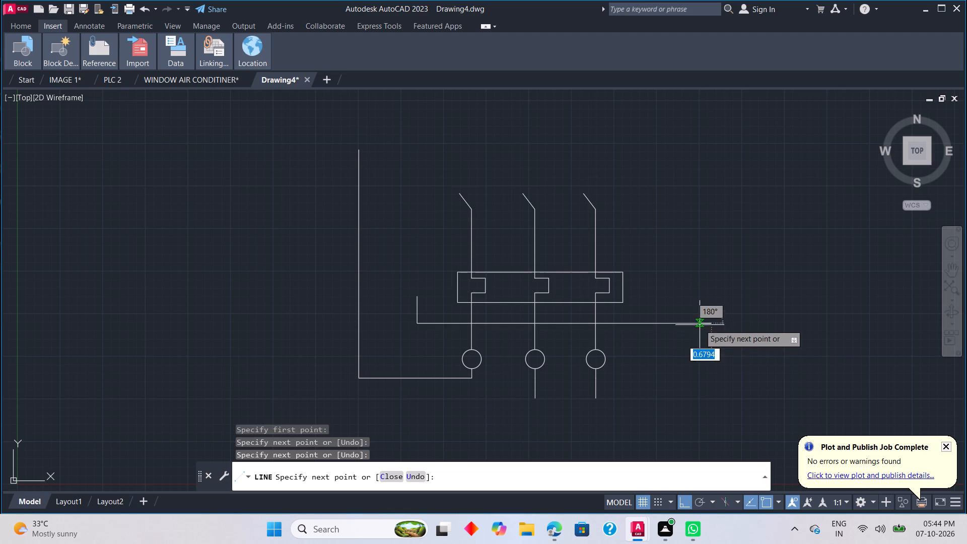
pyautogui.press('Escape')
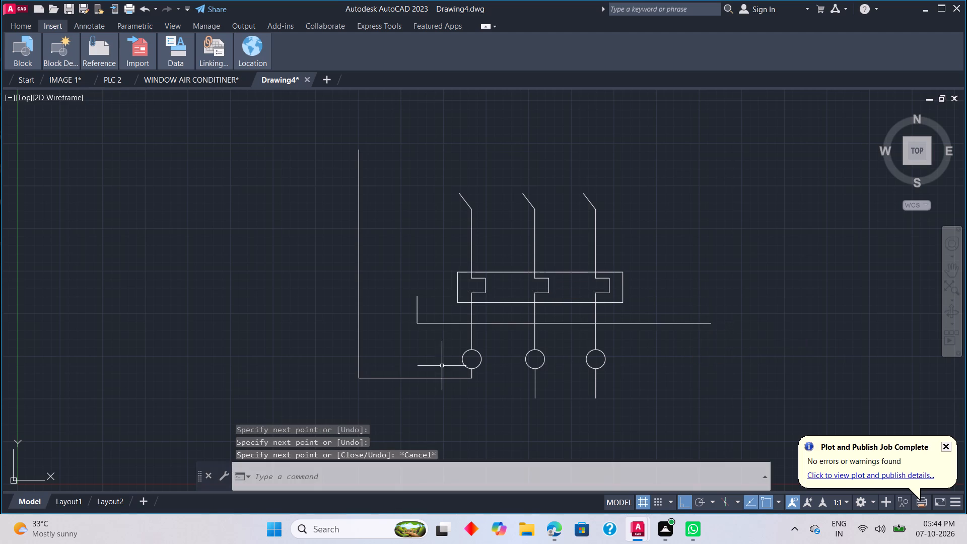
# Draw a separate vertical line about 1 unit long between the L-shaped wire's vertical part and the overload block.
pyautogui.scroll(1, 454, 349)
pyautogui.press('l')
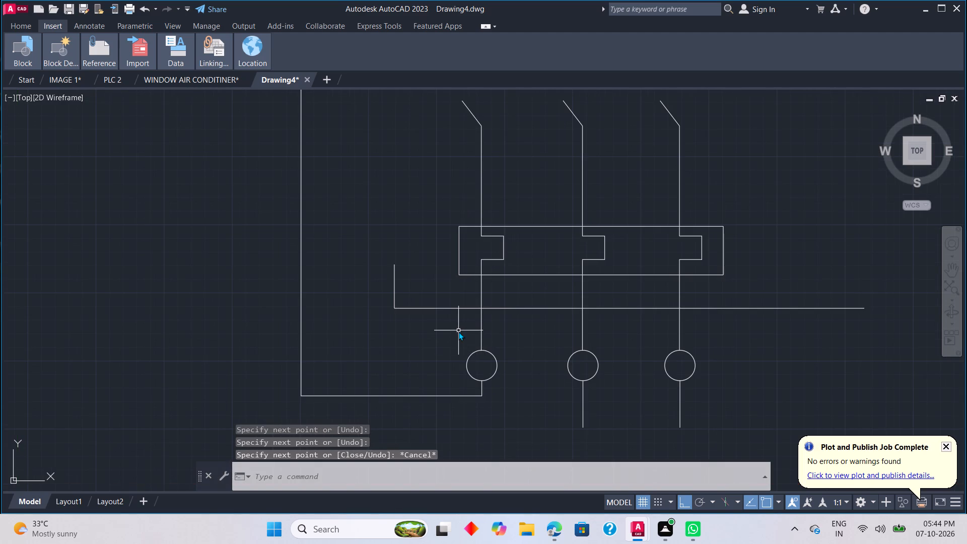
pyautogui.press('space')
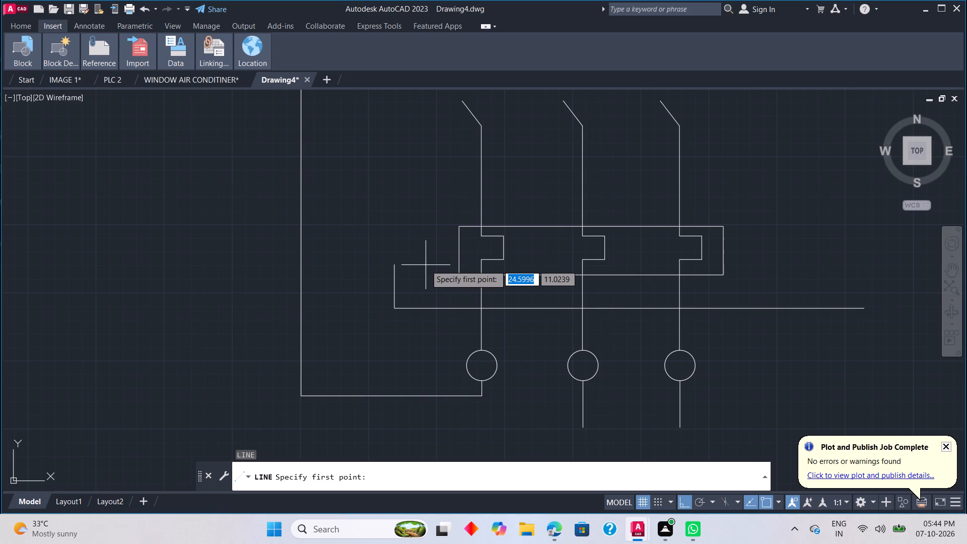
pyautogui.click(426, 265)
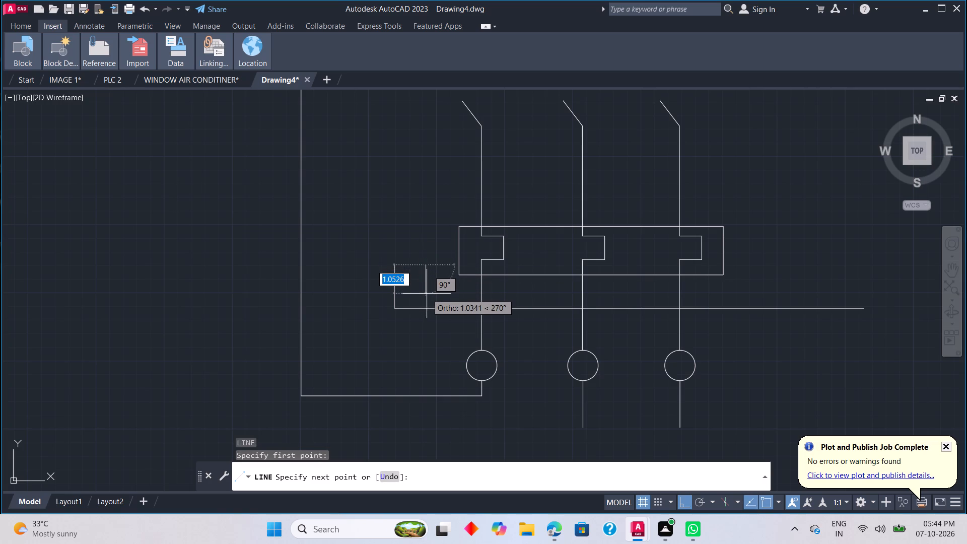
pyautogui.click(427, 294)
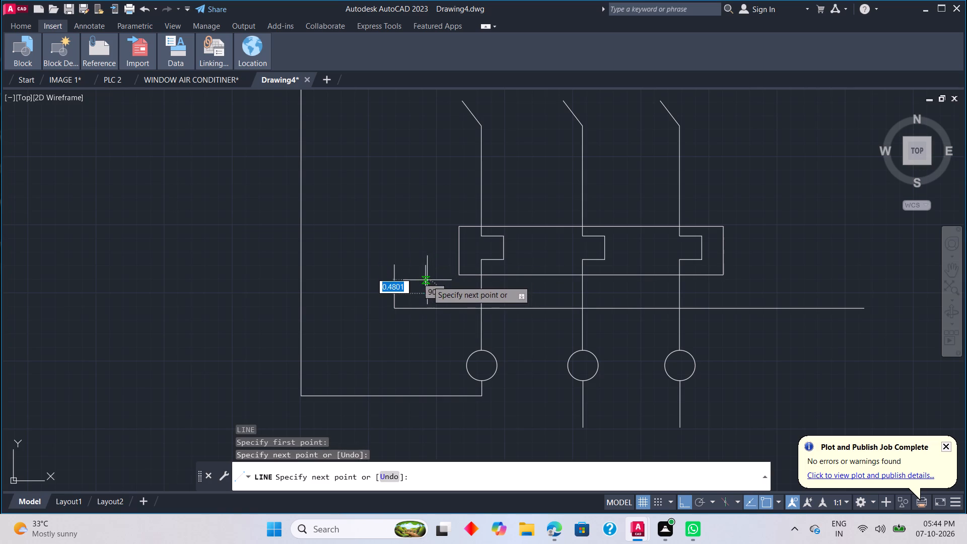
pyautogui.press('Escape')
# With Ortho off, draw a slanted contact line from the L-shaped wire's upper end, leaning up toward the overload block.
pyautogui.write('L')
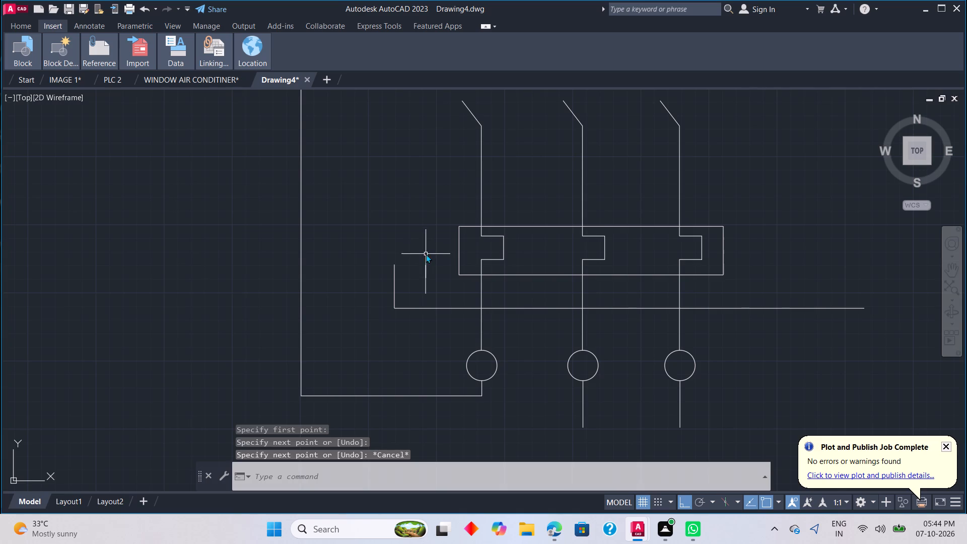
pyautogui.press('space')
pyautogui.click(397, 266)
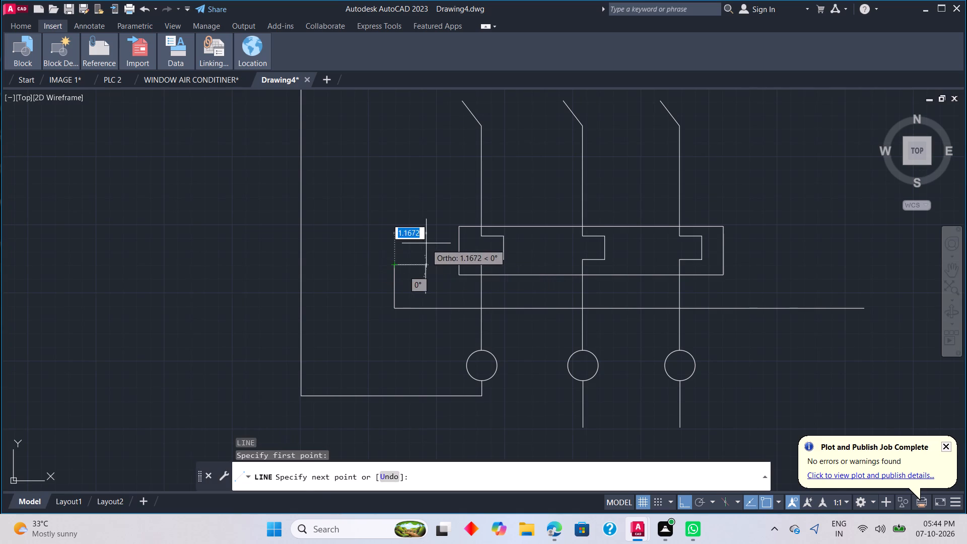
pyautogui.click(686, 507)
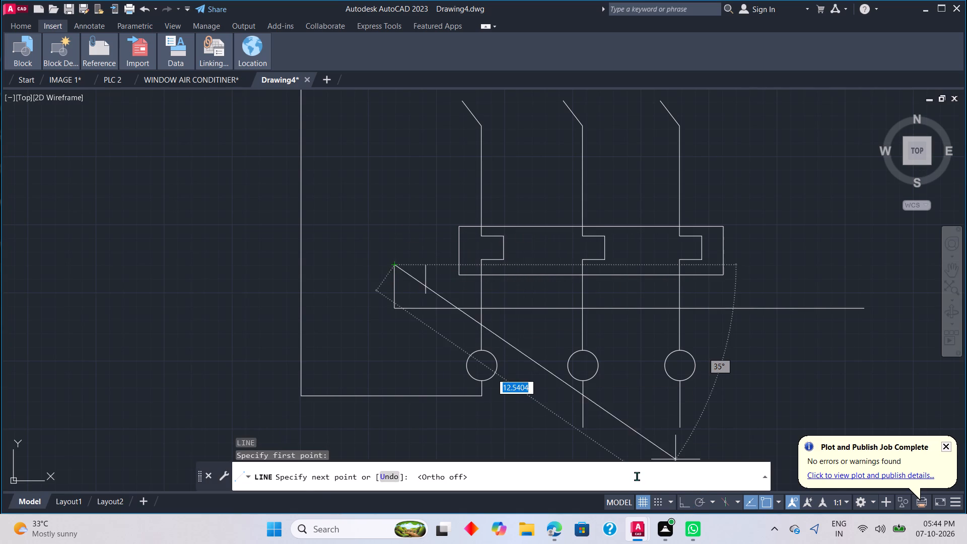
pyautogui.click(408, 233)
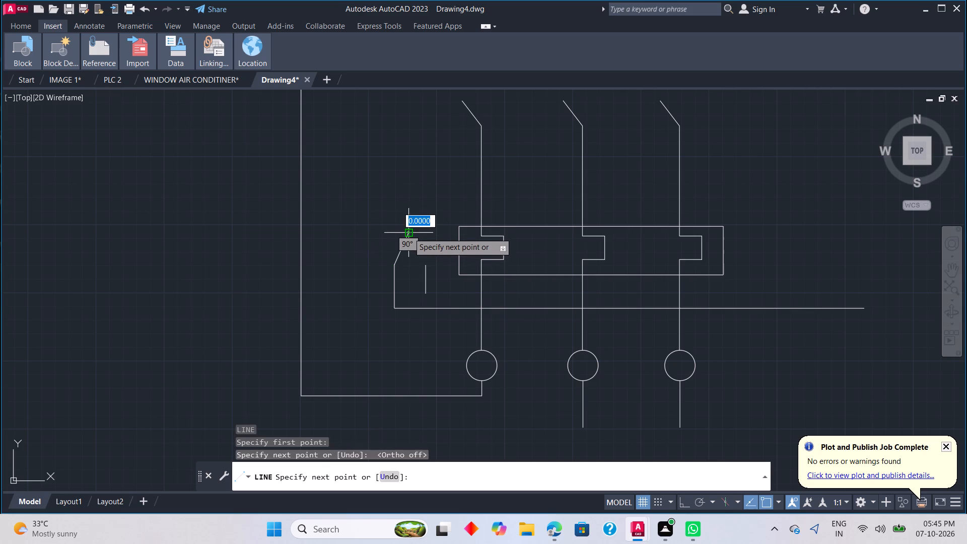
pyautogui.press('Escape')
# Draw a slanted contact line about 1 unit long from the short vertical line's top, leaning toward the first contact line.
pyautogui.press('l')
pyautogui.press('space')
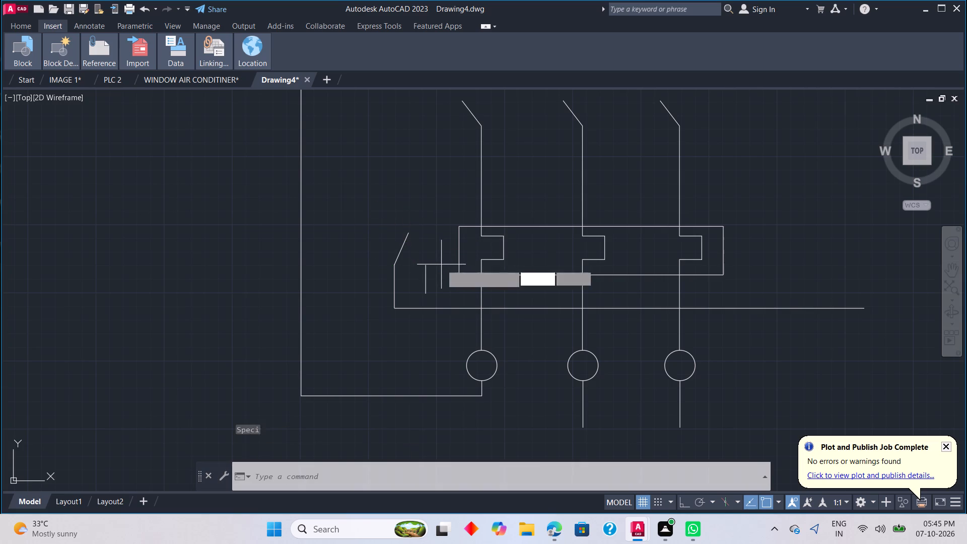
pyautogui.click(425, 261)
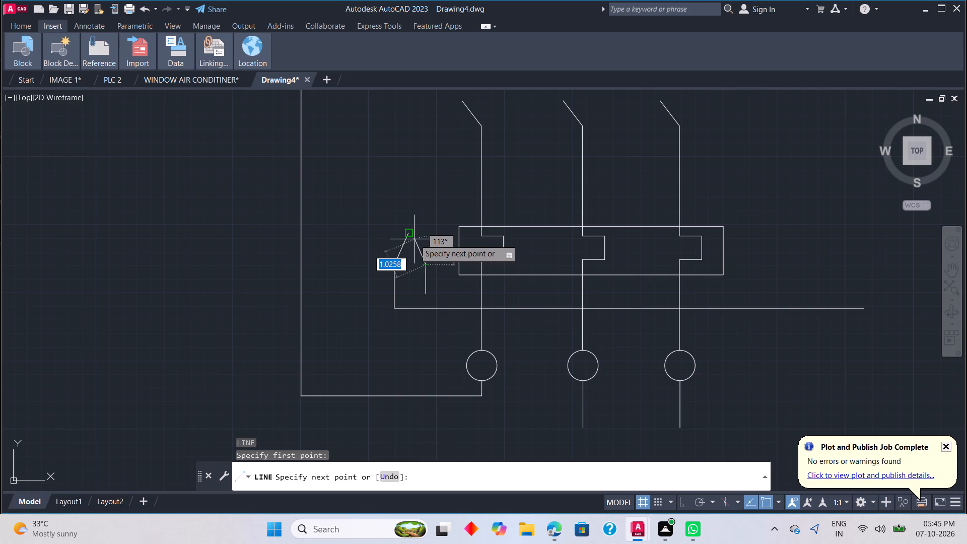
pyautogui.click(415, 240)
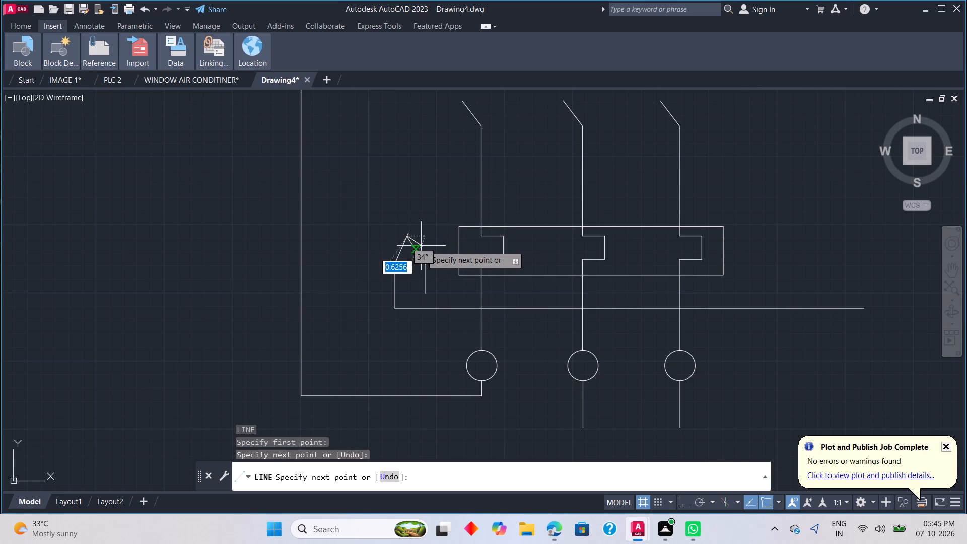
pyautogui.hotkey('ctrl', 'z')
pyautogui.click(417, 241)
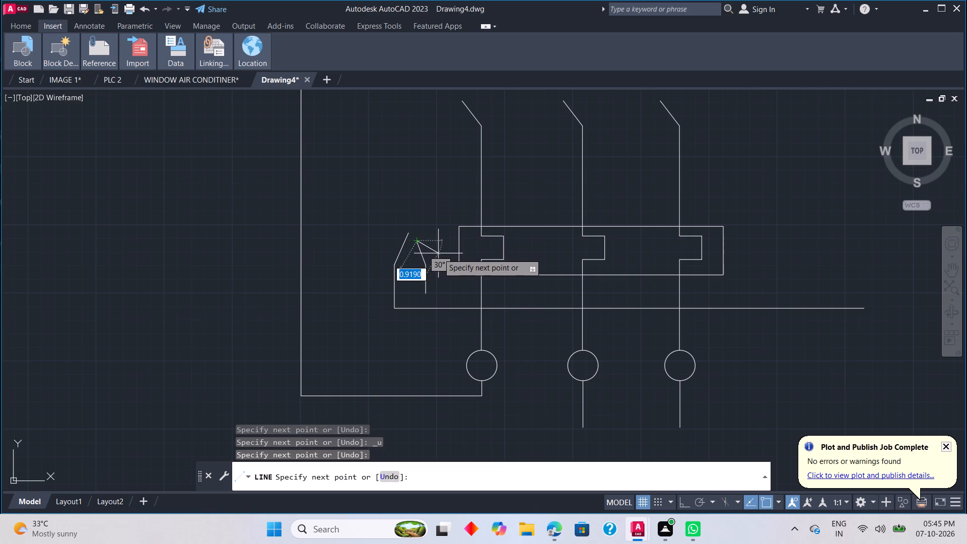
pyautogui.press('Escape')
# With Ortho on, draw a horizontal line about 2.9 units long across both slanted contacts to the overload rectangle's left edge.
pyautogui.scroll(1, 425, 247)
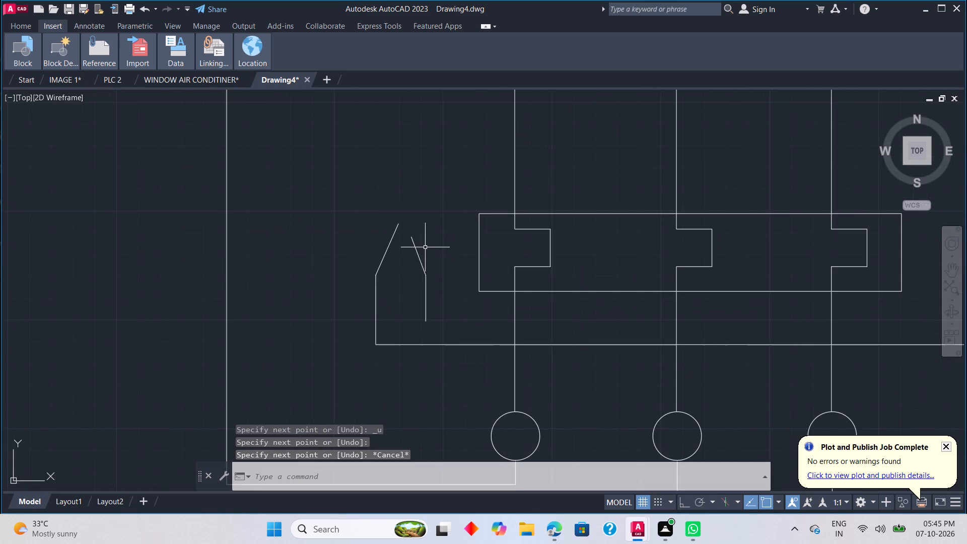
pyautogui.scroll(2, 422, 267)
pyautogui.write('L')
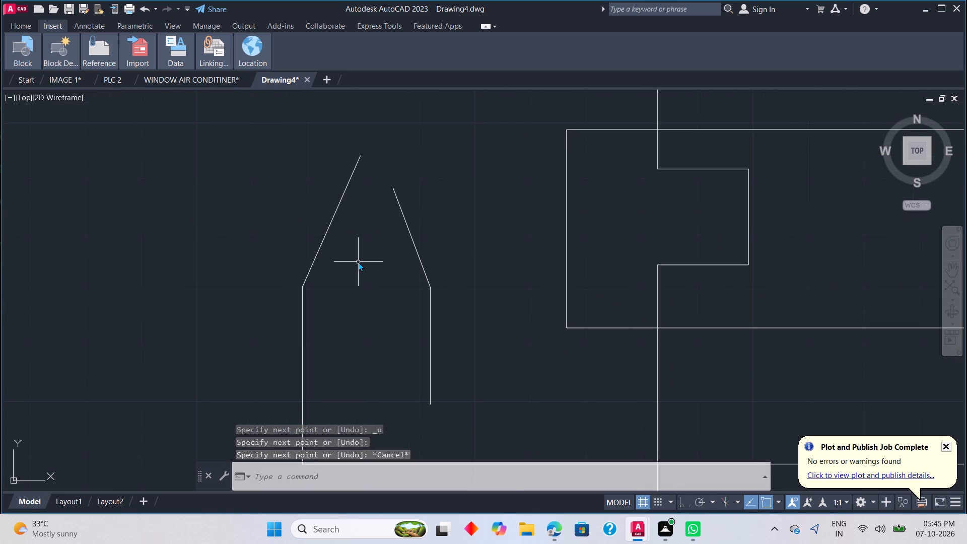
pyautogui.press('space')
pyautogui.scroll(-3, 286, 241)
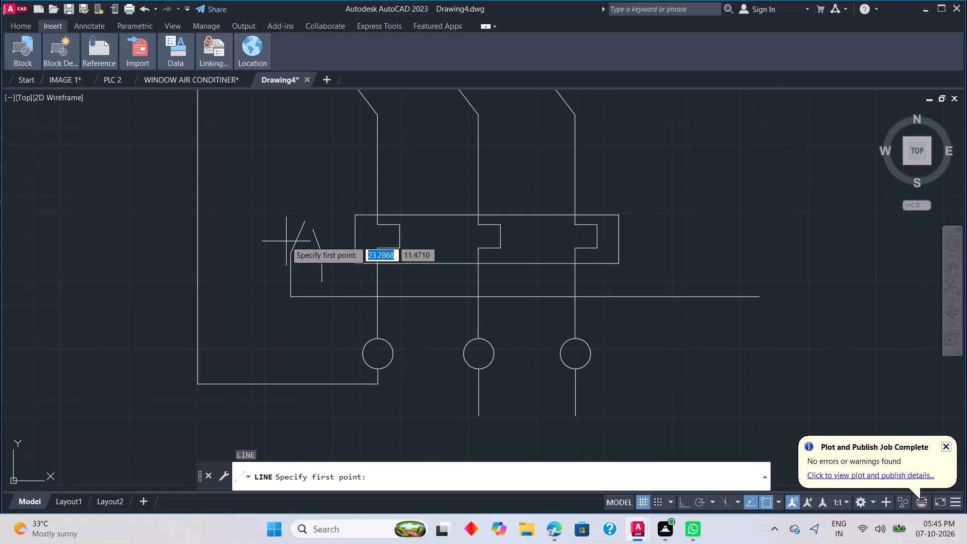
pyautogui.click(277, 235)
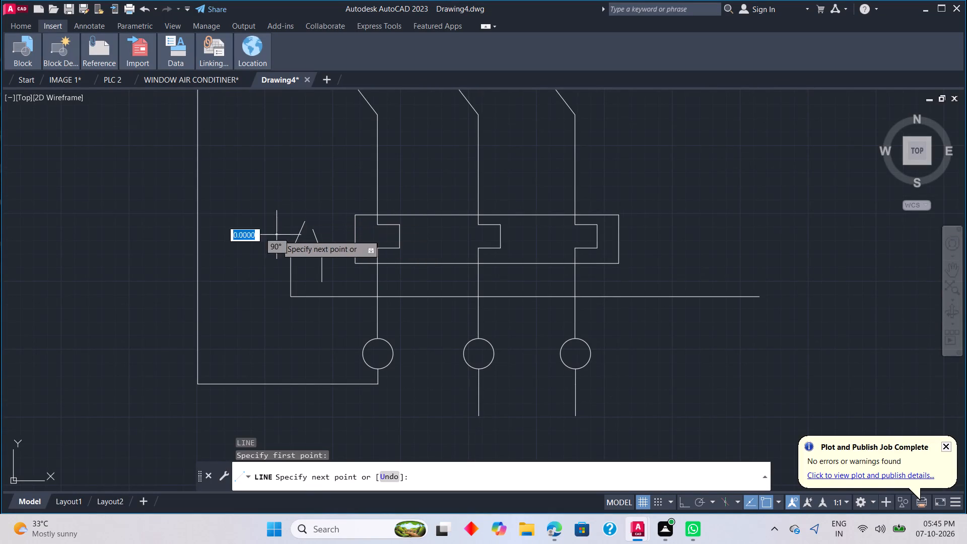
pyautogui.click(686, 502)
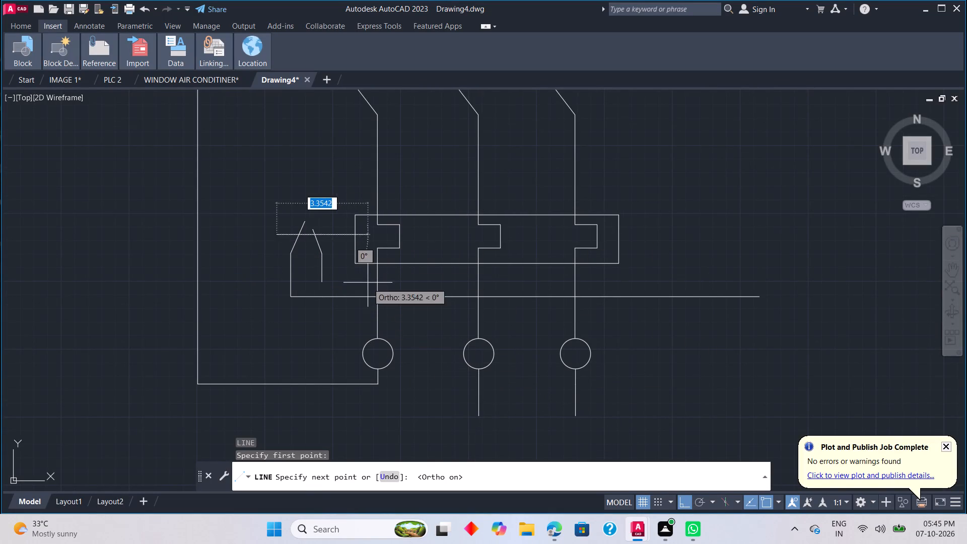
pyautogui.click(355, 235)
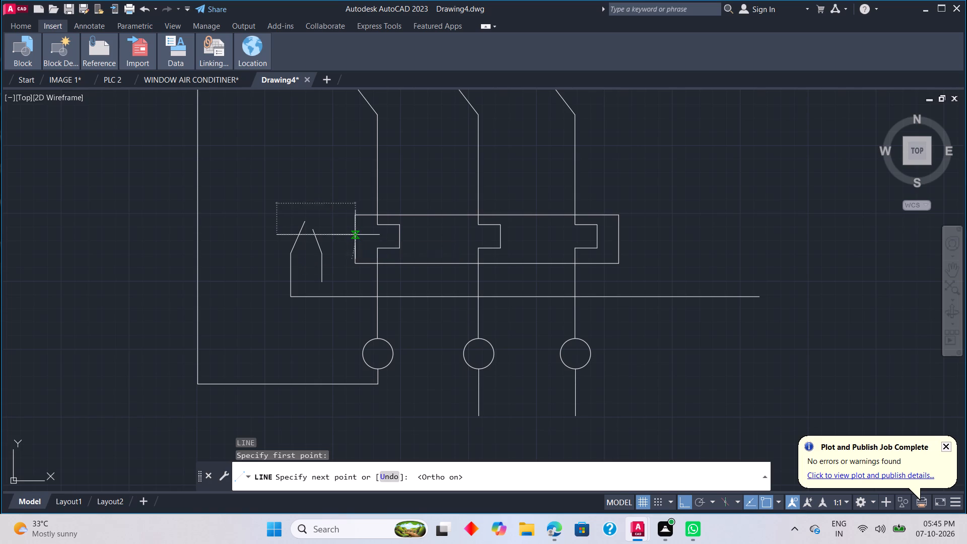
pyautogui.press('Escape')
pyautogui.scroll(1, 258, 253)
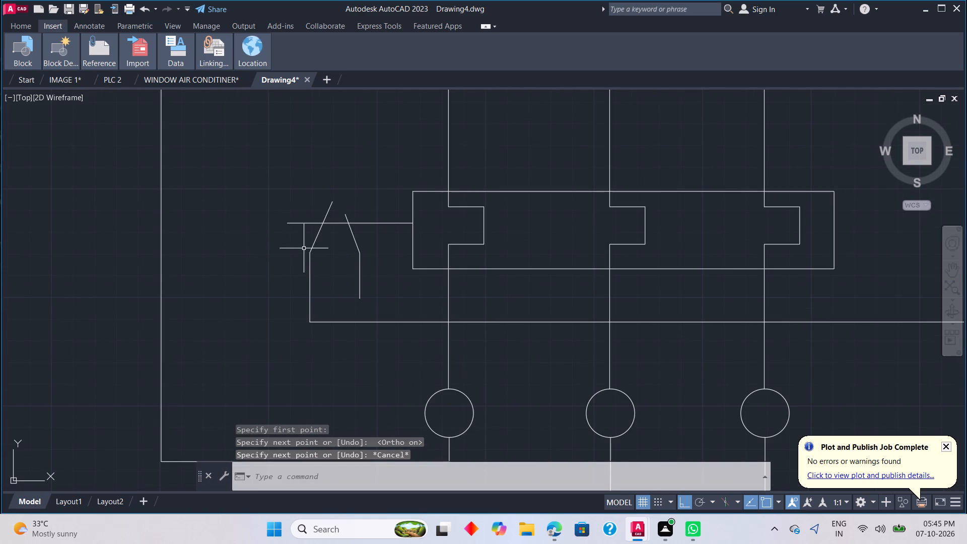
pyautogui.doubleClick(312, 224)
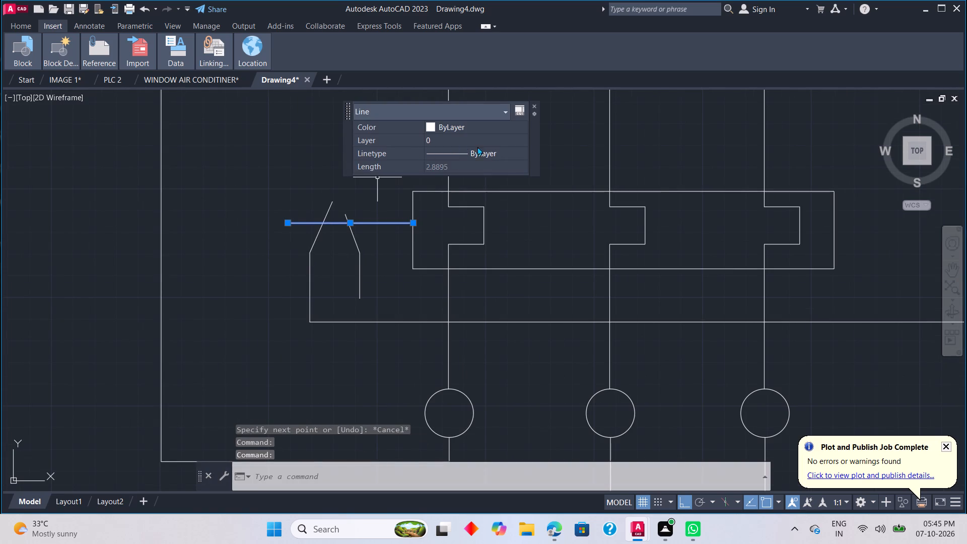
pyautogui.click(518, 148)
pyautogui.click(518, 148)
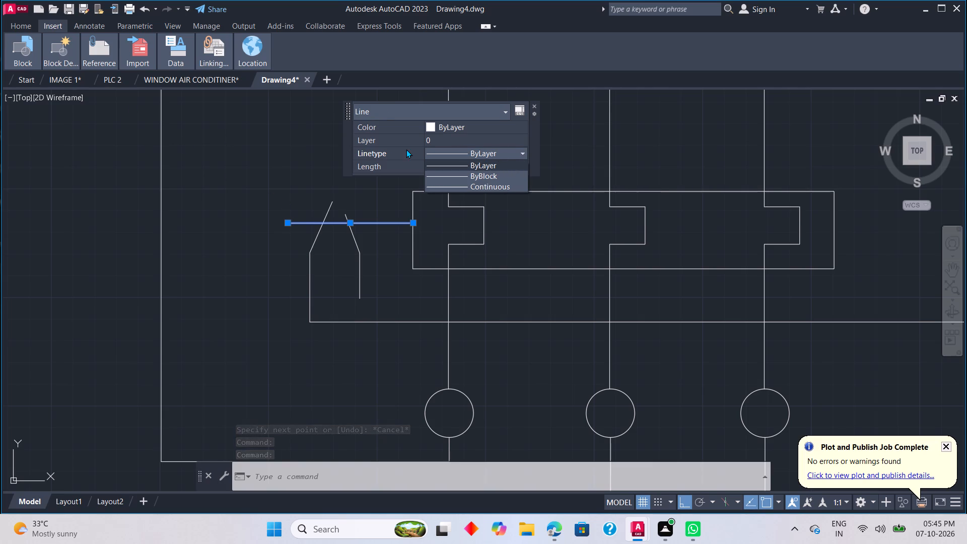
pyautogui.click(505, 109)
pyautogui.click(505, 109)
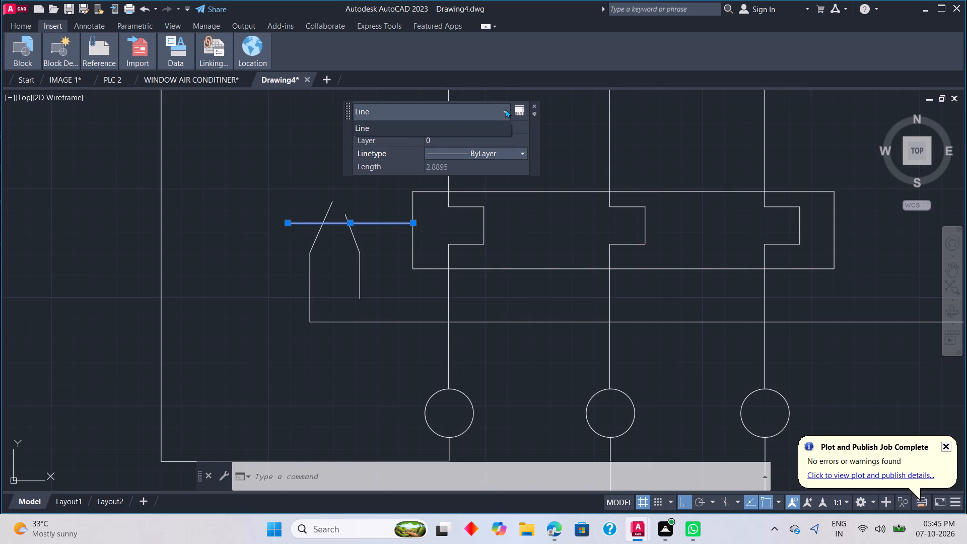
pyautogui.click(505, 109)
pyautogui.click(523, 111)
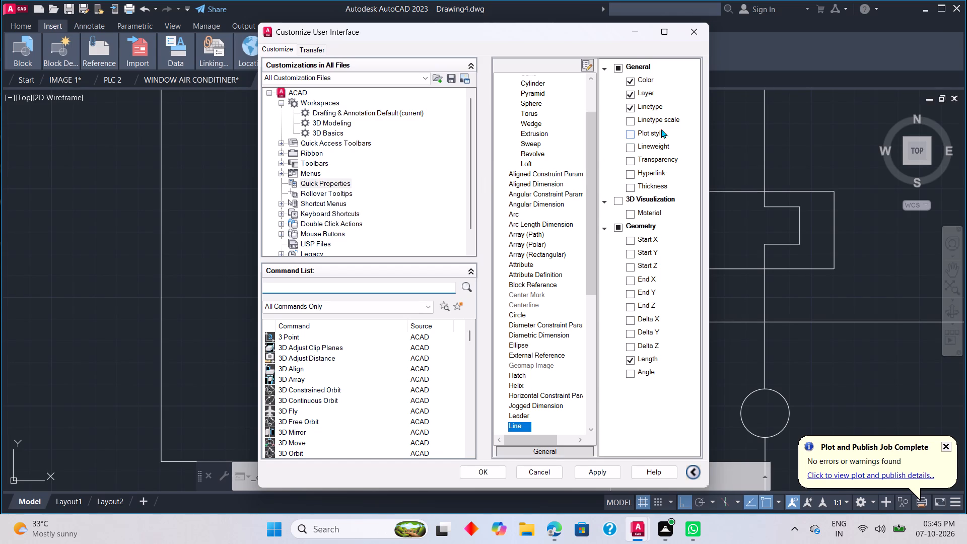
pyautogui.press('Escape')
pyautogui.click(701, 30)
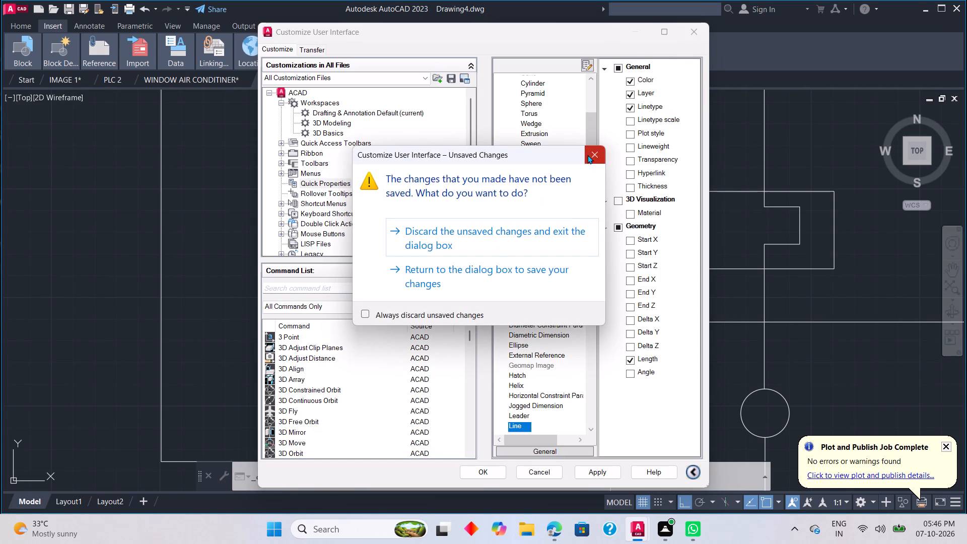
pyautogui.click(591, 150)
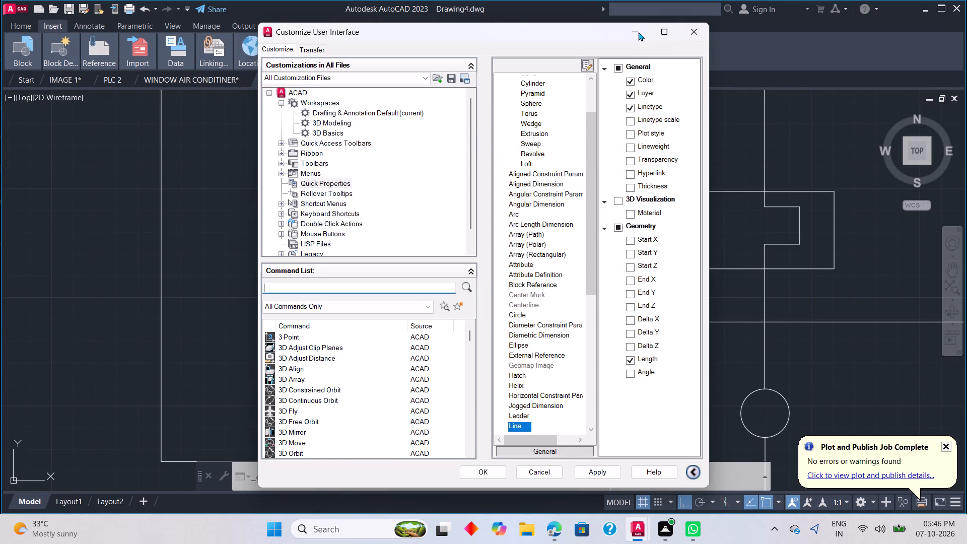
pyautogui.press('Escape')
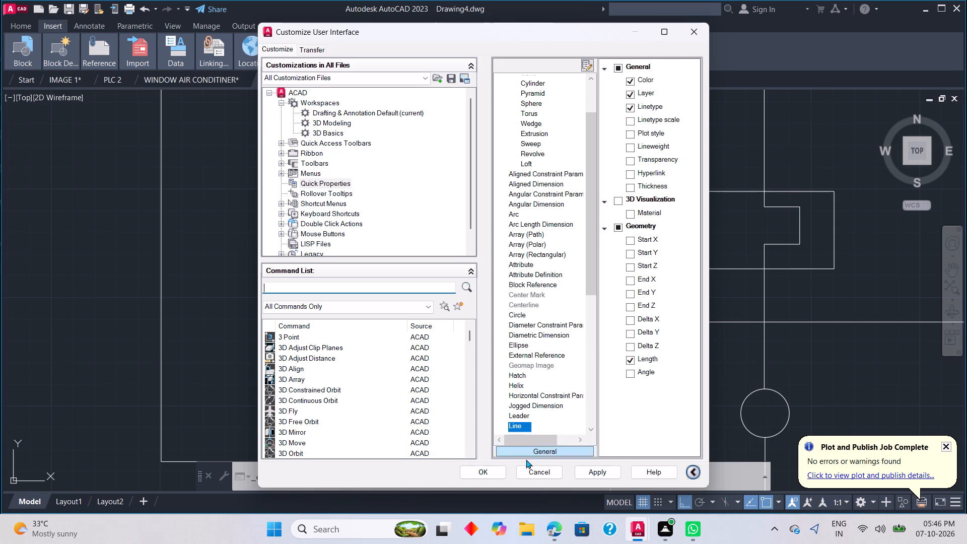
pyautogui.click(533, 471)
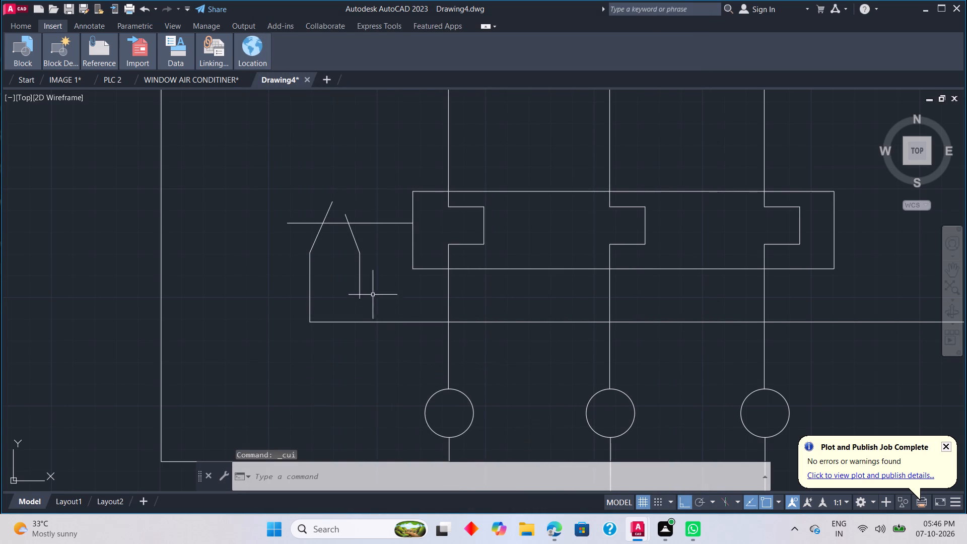
# Inspect the quick properties of the horizontal line crossing the two slanted contacts.
pyautogui.press('Escape')
pyautogui.press('Escape')
pyautogui.press('Escape')
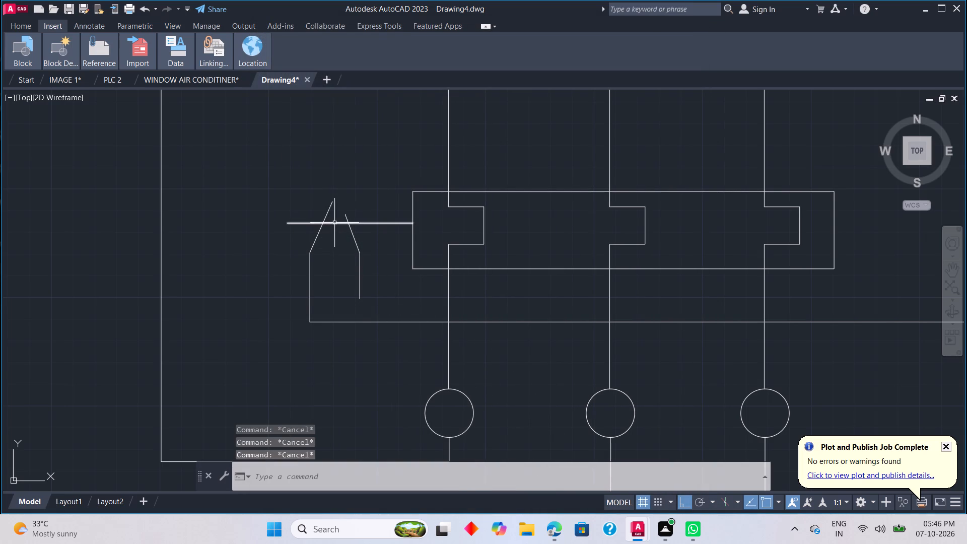
pyautogui.press('Escape')
pyautogui.press('Escape')
pyautogui.click(334, 223)
pyautogui.doubleClick(334, 223)
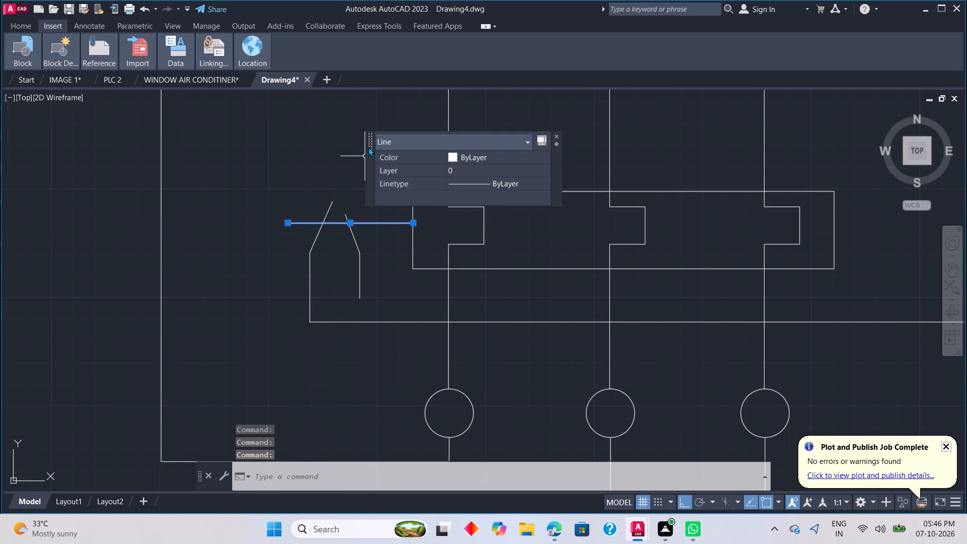
pyautogui.click(368, 143)
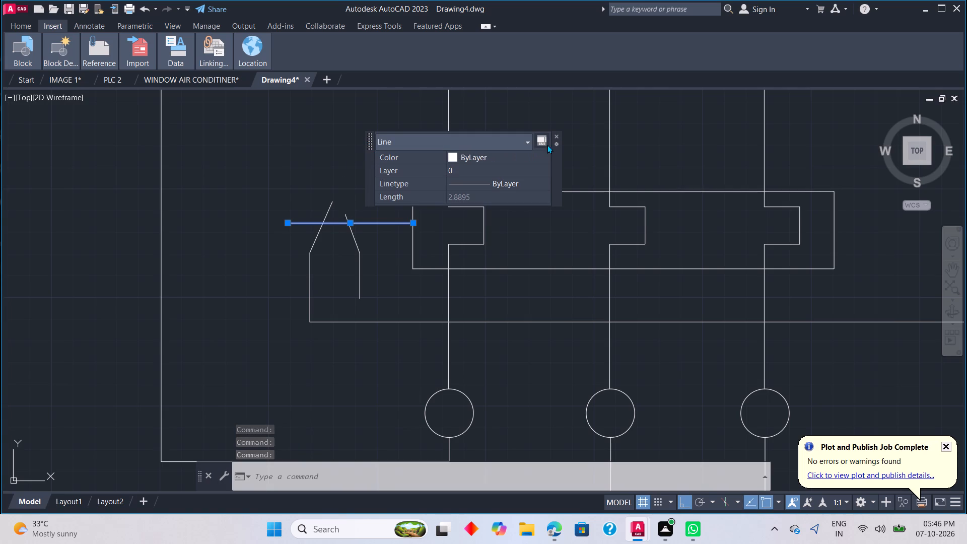
pyautogui.click(555, 142)
pyautogui.click(556, 140)
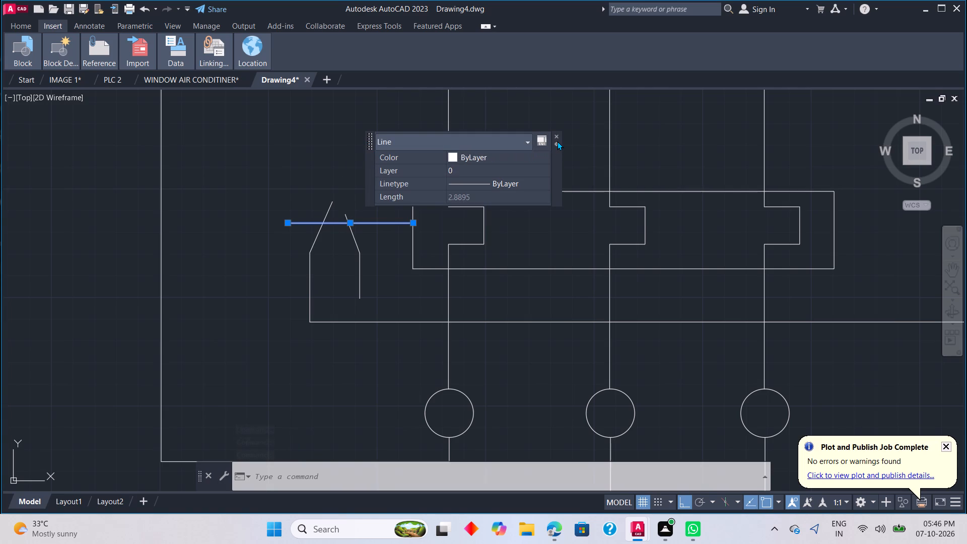
pyautogui.click(557, 141)
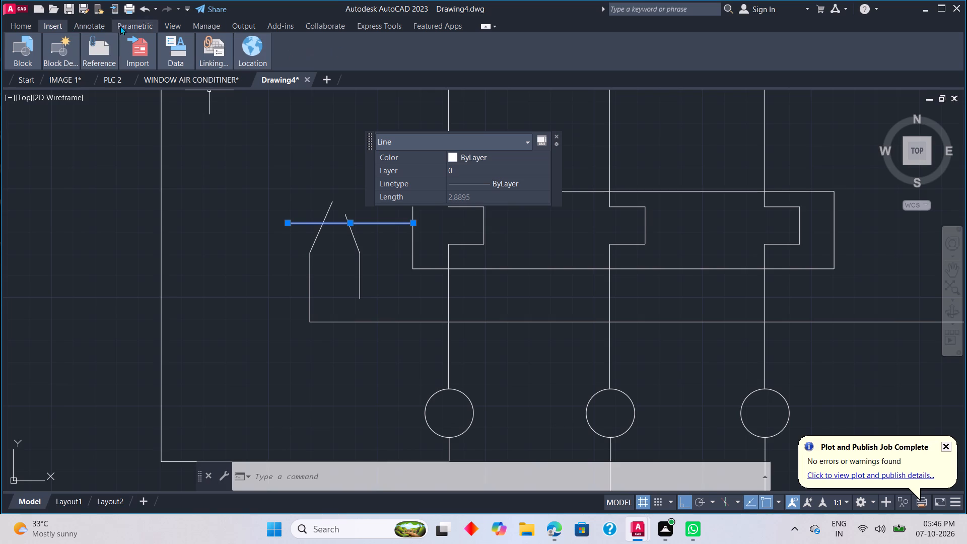
pyautogui.click(22, 27)
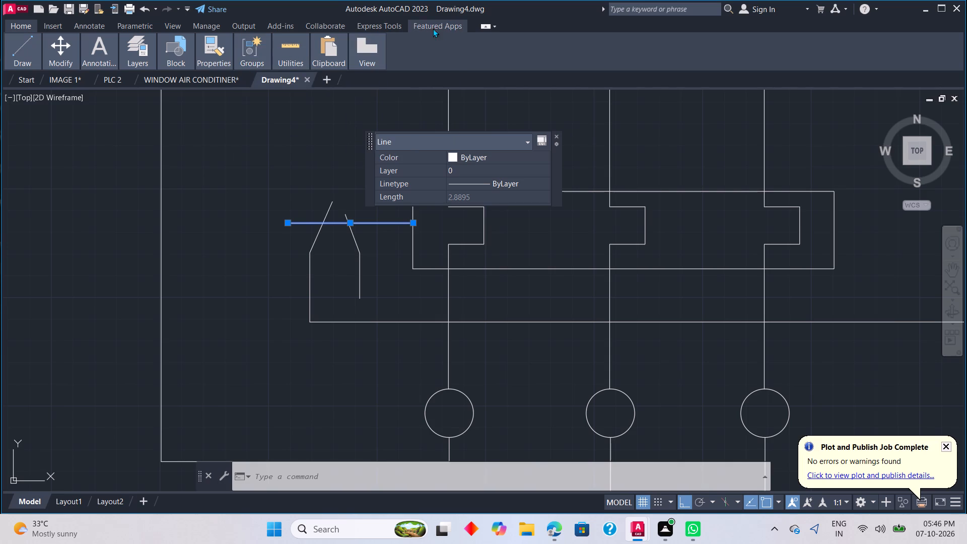
pyautogui.click(493, 27)
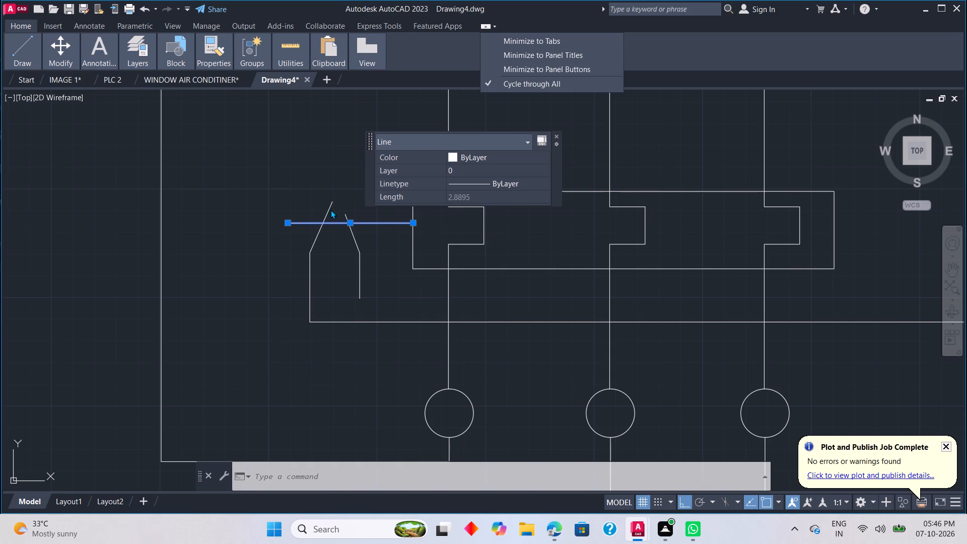
# Examine the quick-property settings for the Line, MLine and Leader object types in the Customize User Interface dialog, leaving them as they are.
pyautogui.click(541, 139)
pyautogui.click(541, 142)
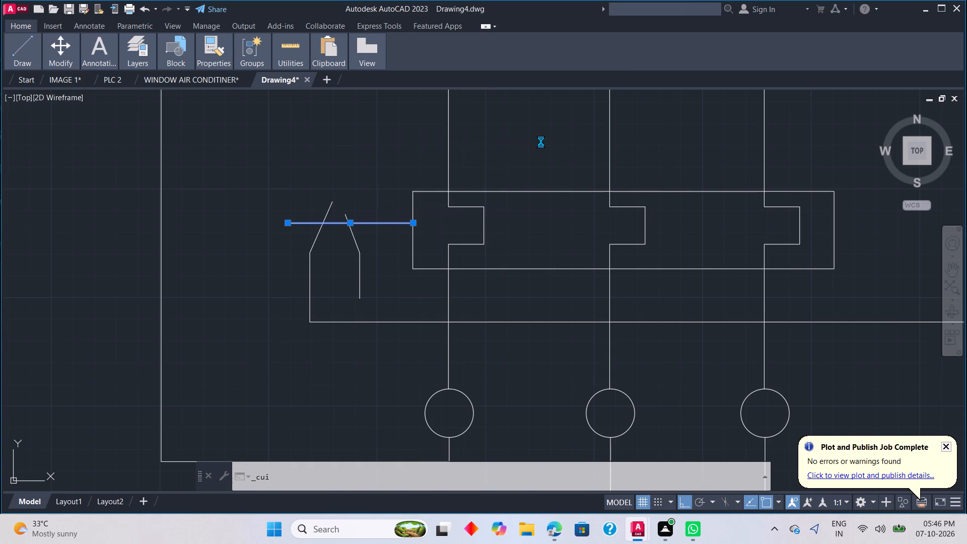
pyautogui.scroll(-1, 427, 269)
pyautogui.scroll(-2, 419, 353)
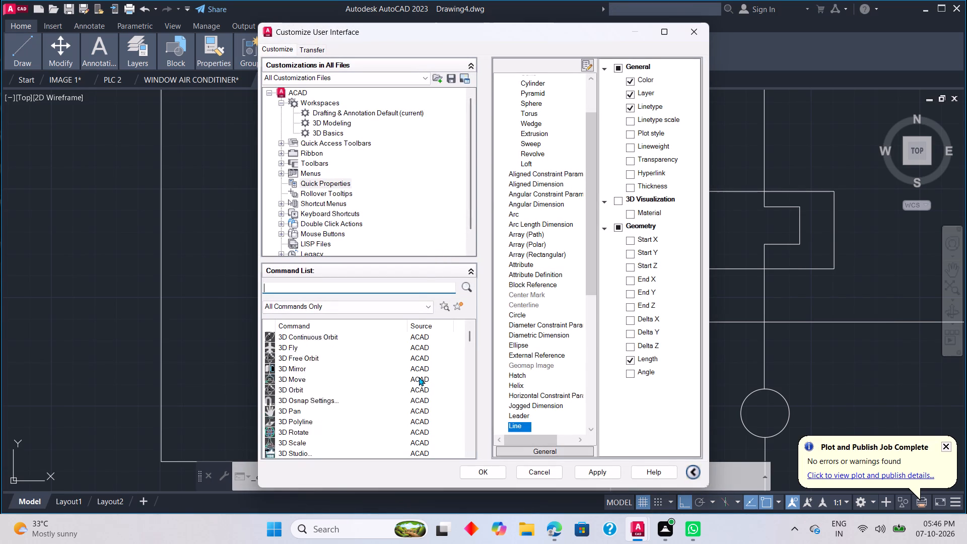
pyautogui.scroll(-3, 419, 377)
pyautogui.scroll(-4, 533, 363)
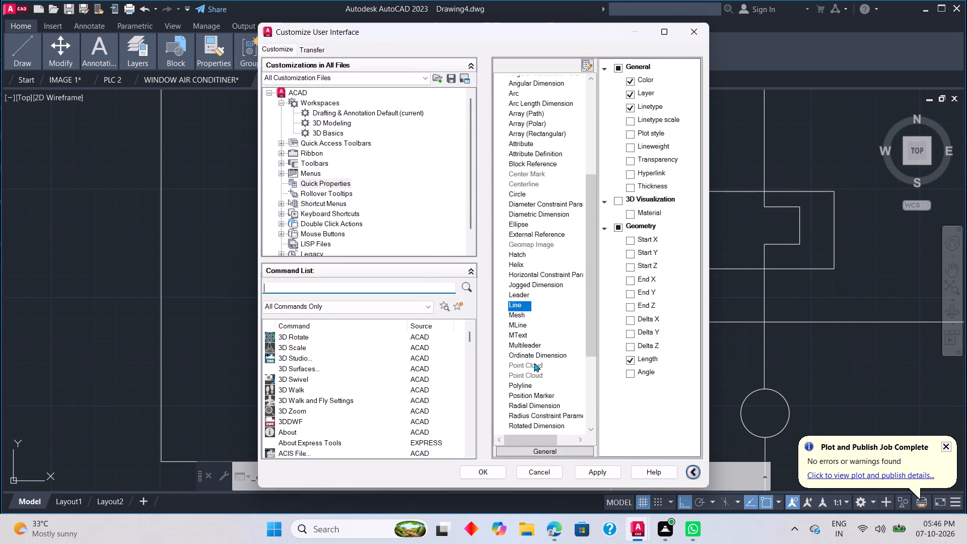
pyautogui.click(525, 327)
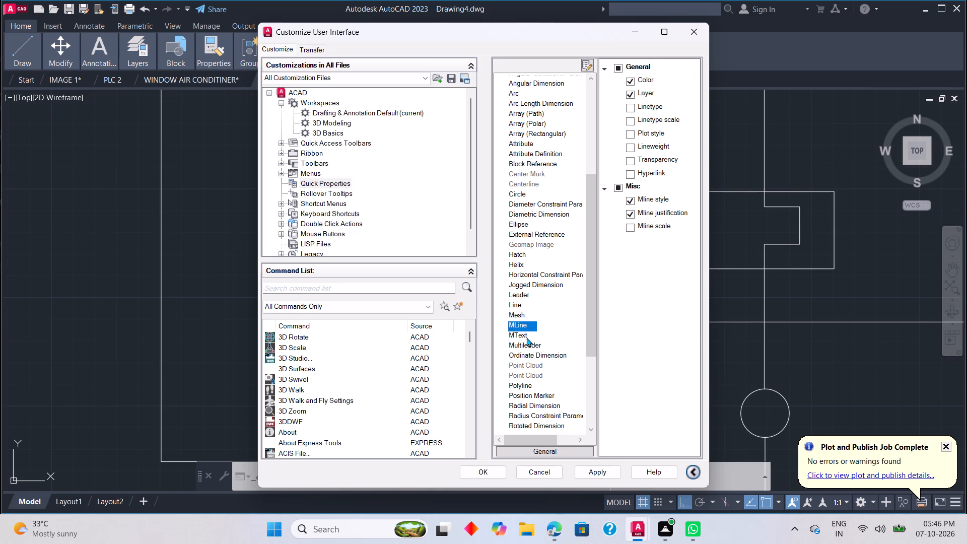
pyautogui.click(526, 337)
pyautogui.click(526, 322)
pyautogui.click(526, 307)
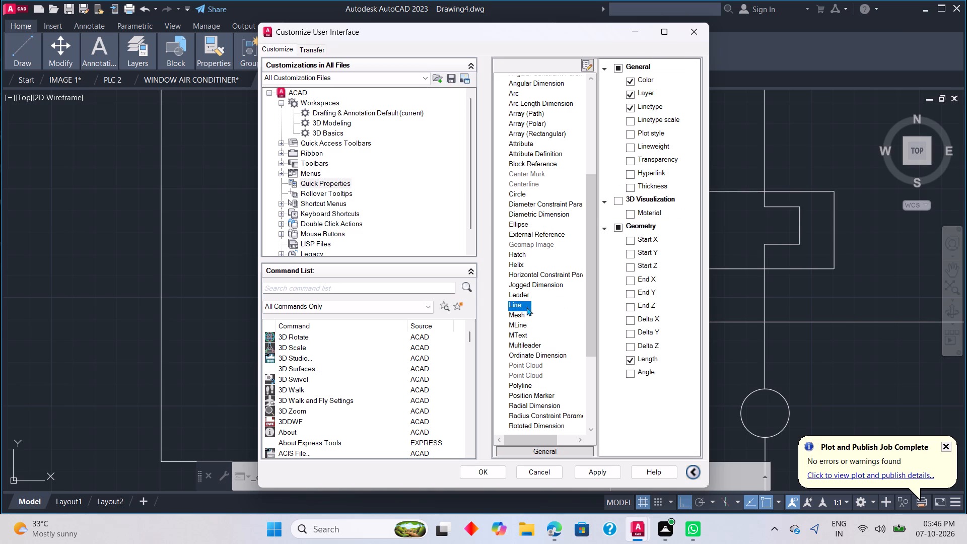
pyautogui.click(526, 317)
pyautogui.click(525, 321)
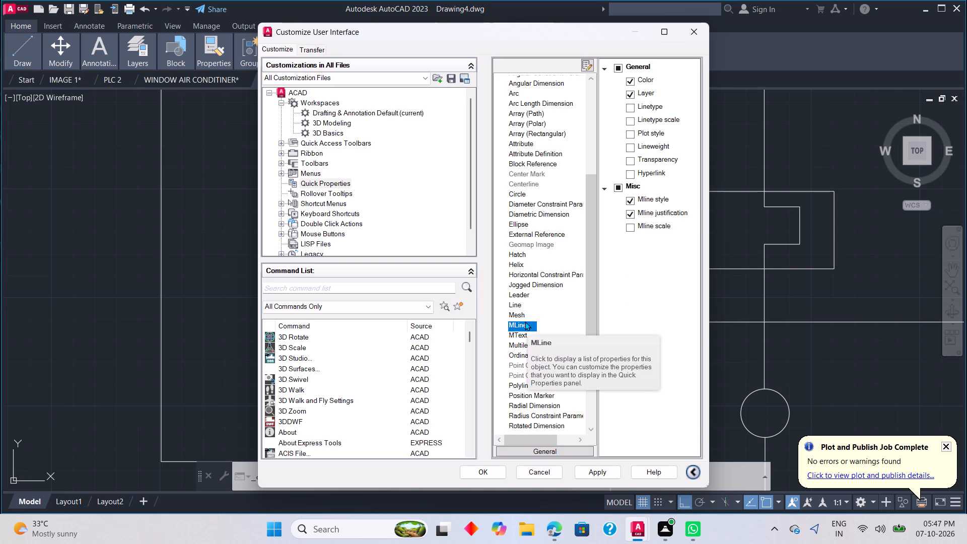
pyautogui.click(523, 299)
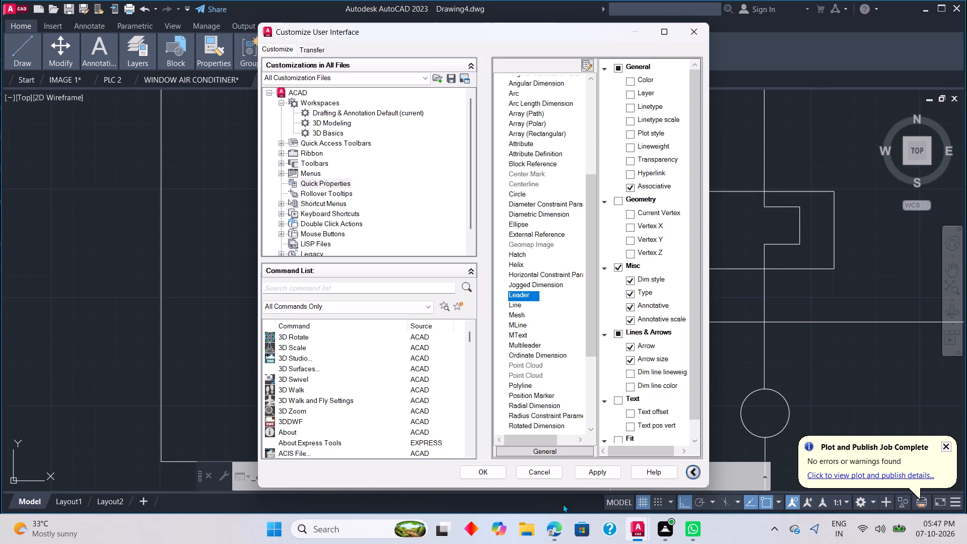
pyautogui.click(538, 467)
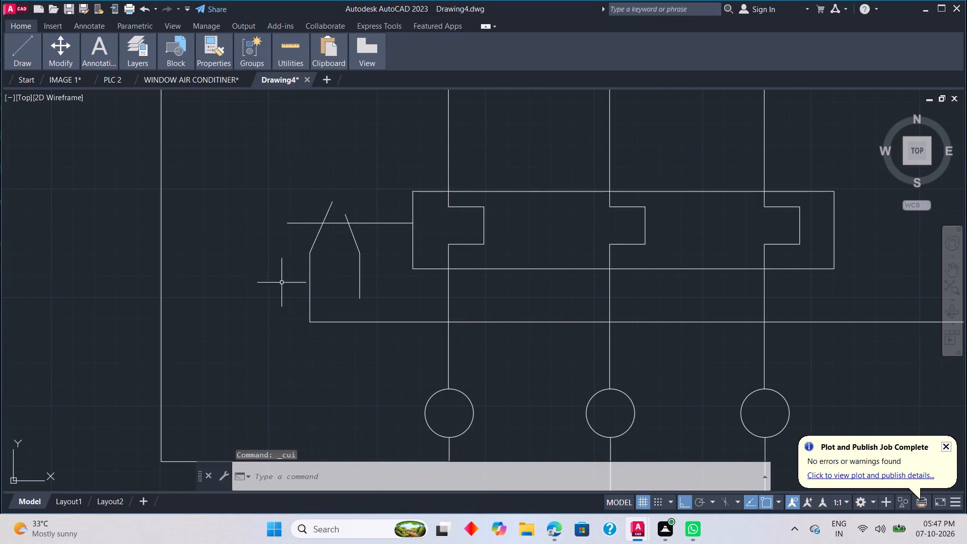
# With the horizontal contact line selected, look through the drawing and annotation tools and view the Dimension Style Manager.
pyautogui.scroll(2, 305, 231)
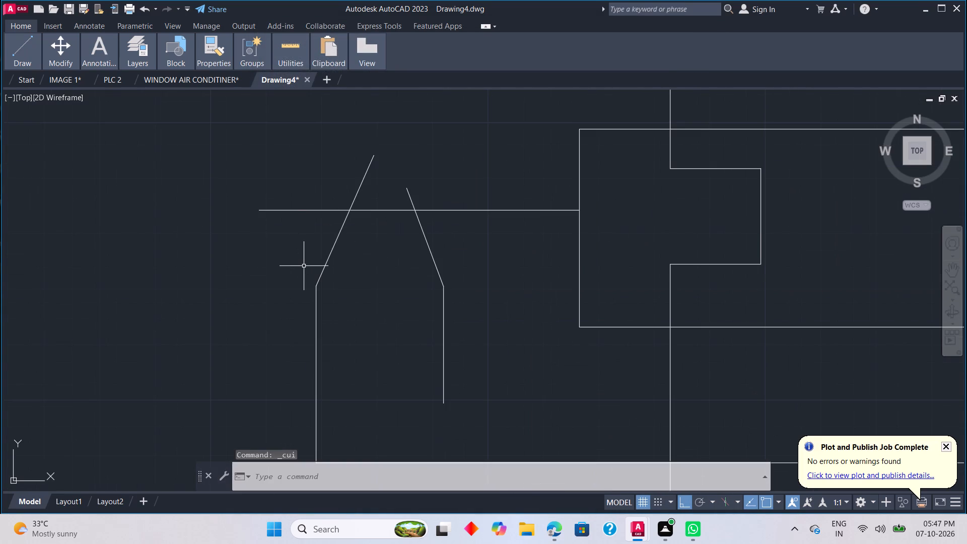
pyautogui.click(302, 211)
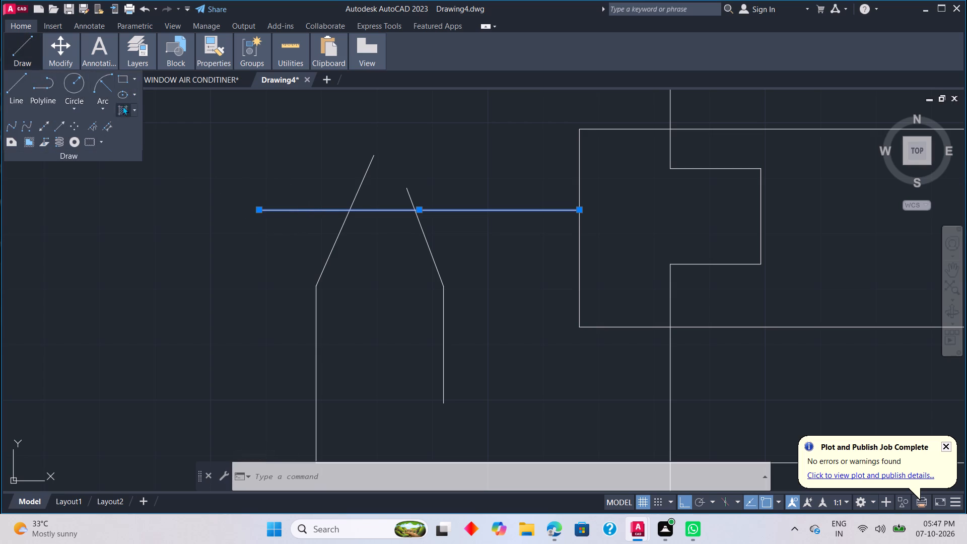
pyautogui.scroll(2, 52, 150)
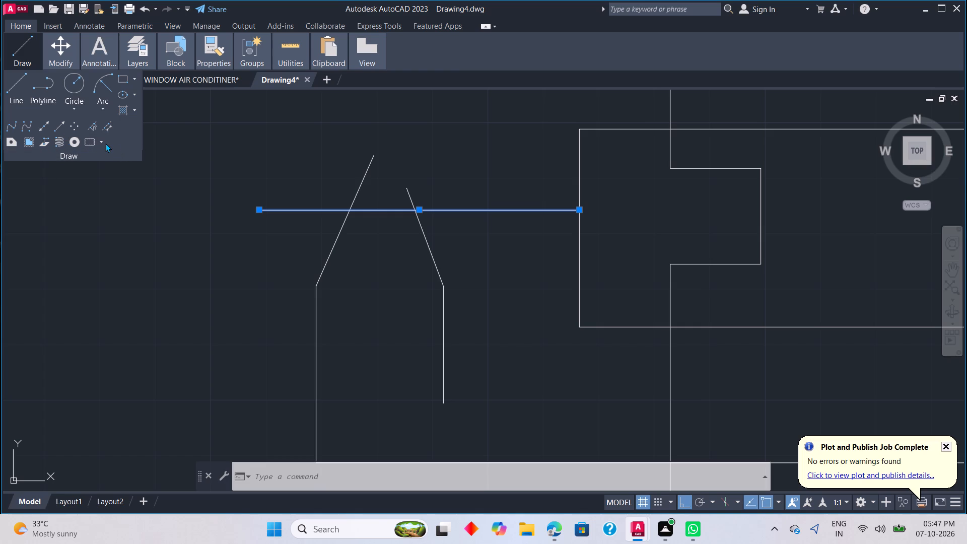
pyautogui.click(98, 139)
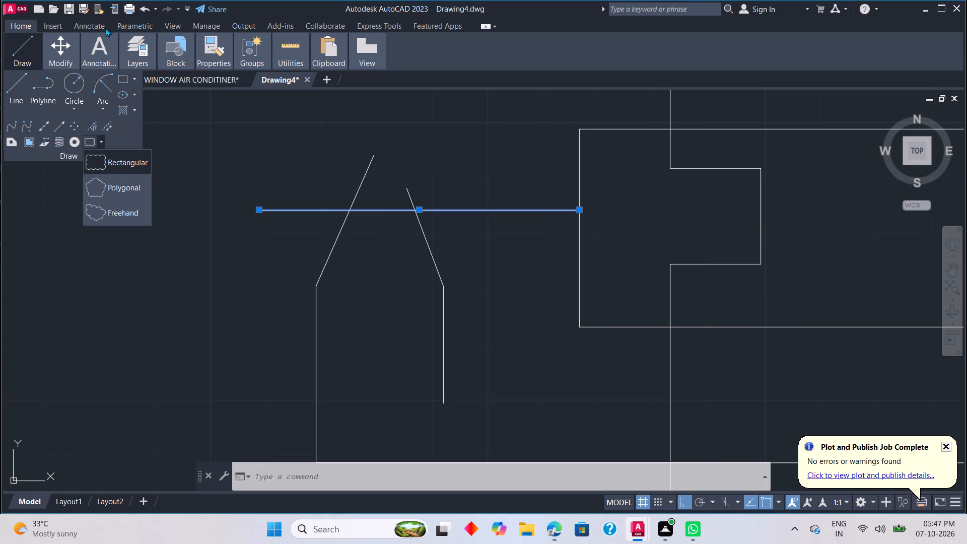
pyautogui.click(110, 64)
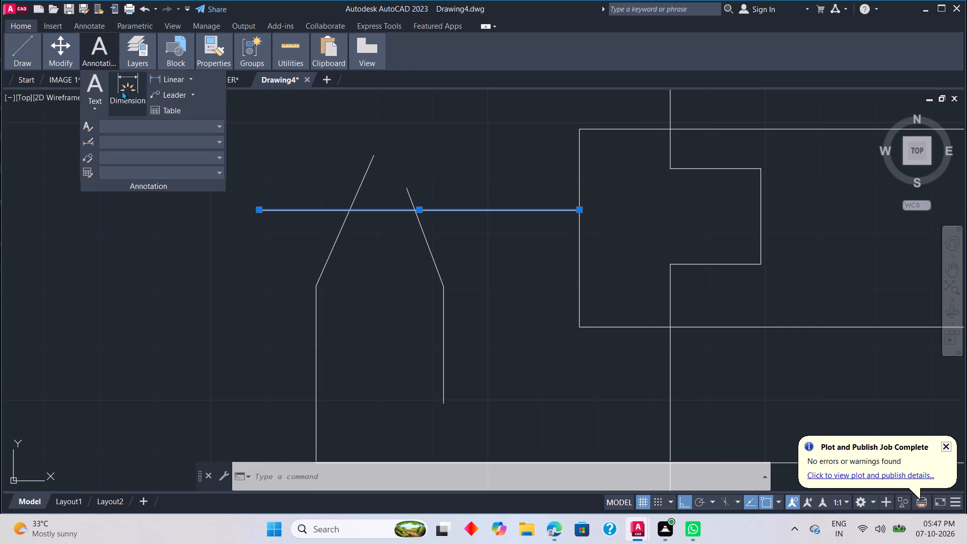
pyautogui.click(215, 141)
pyautogui.doubleClick(218, 140)
pyautogui.click(211, 142)
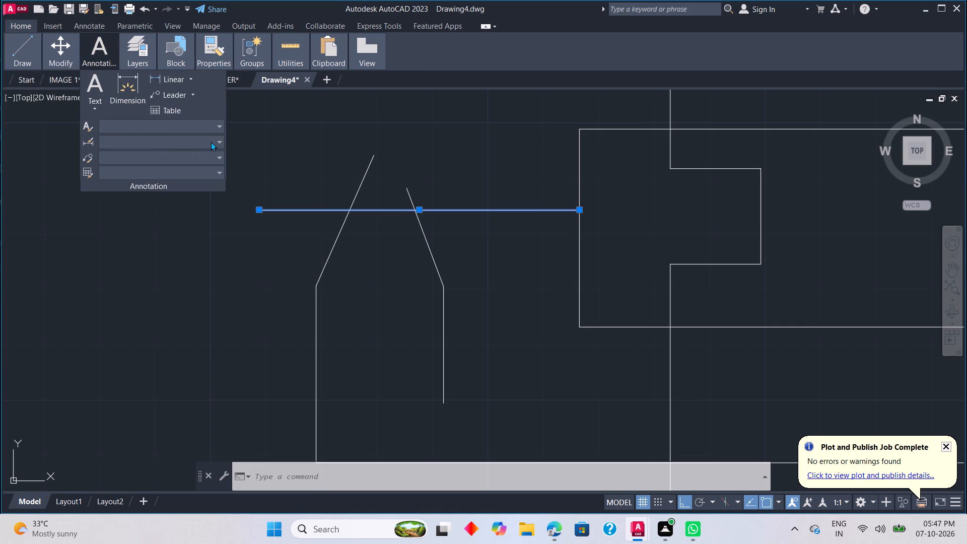
pyautogui.tripleClick(216, 142)
pyautogui.tripleClick(217, 141)
pyautogui.tripleClick(186, 139)
pyautogui.doubleClick(90, 142)
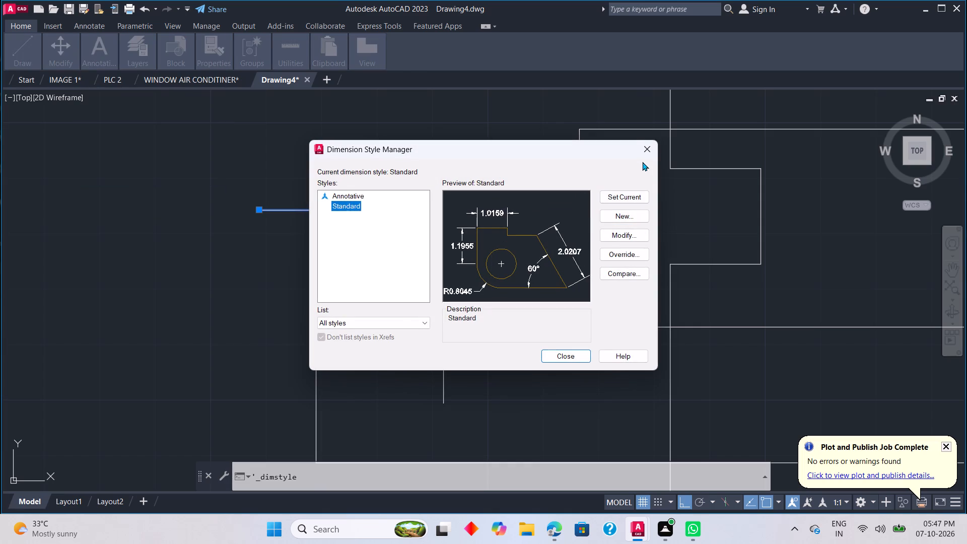
pyautogui.click(651, 148)
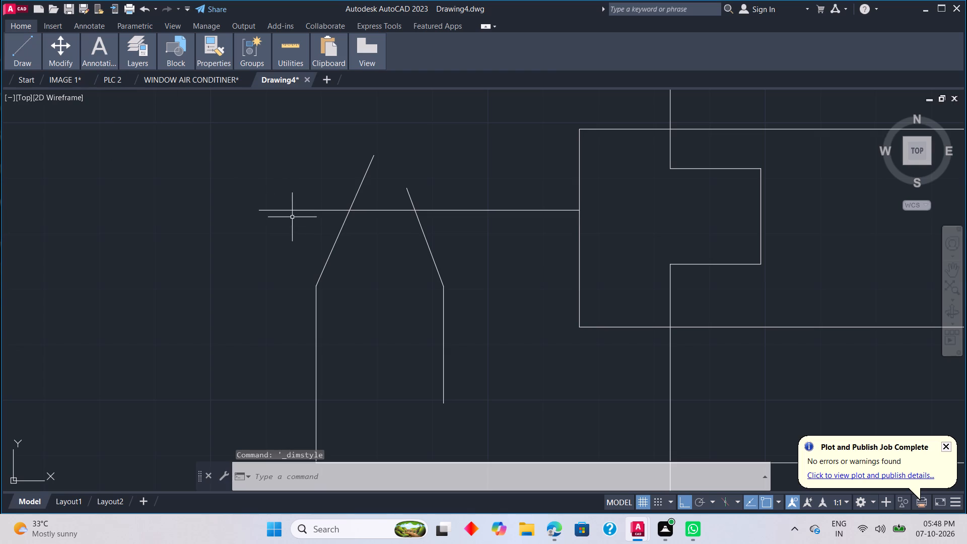
# With the horizontal contact line selected, view the multileader styles in the Multileader Style Manager.
pyautogui.click(292, 212)
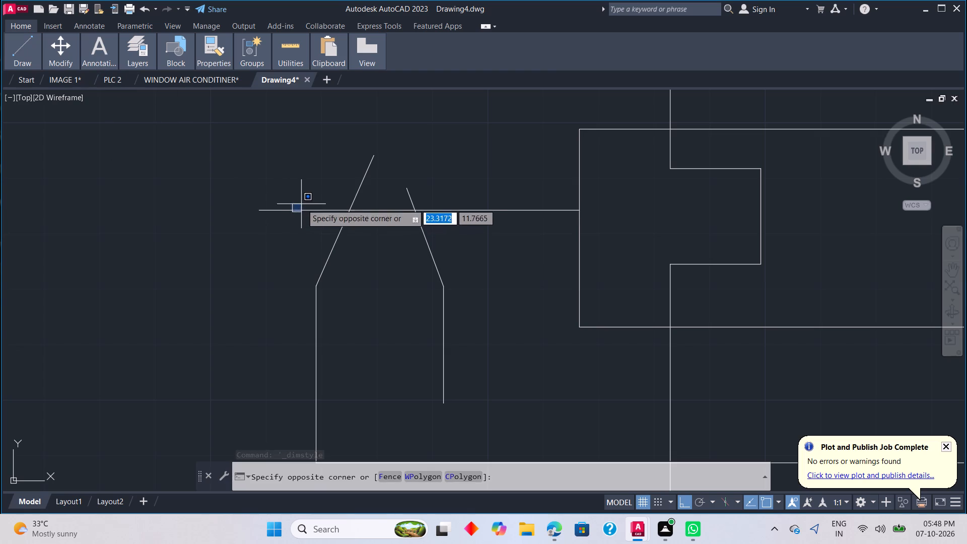
pyautogui.press('Escape')
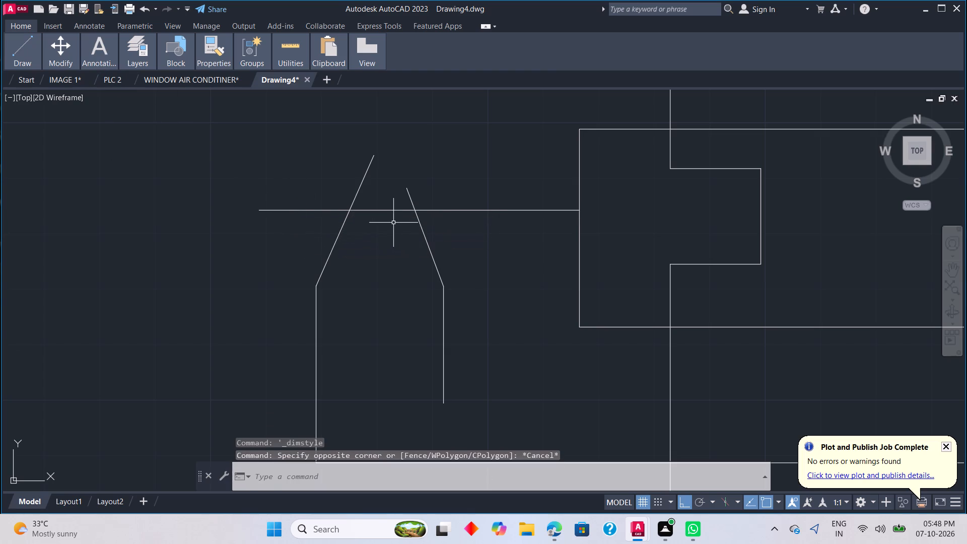
pyautogui.click(392, 211)
pyautogui.click(98, 67)
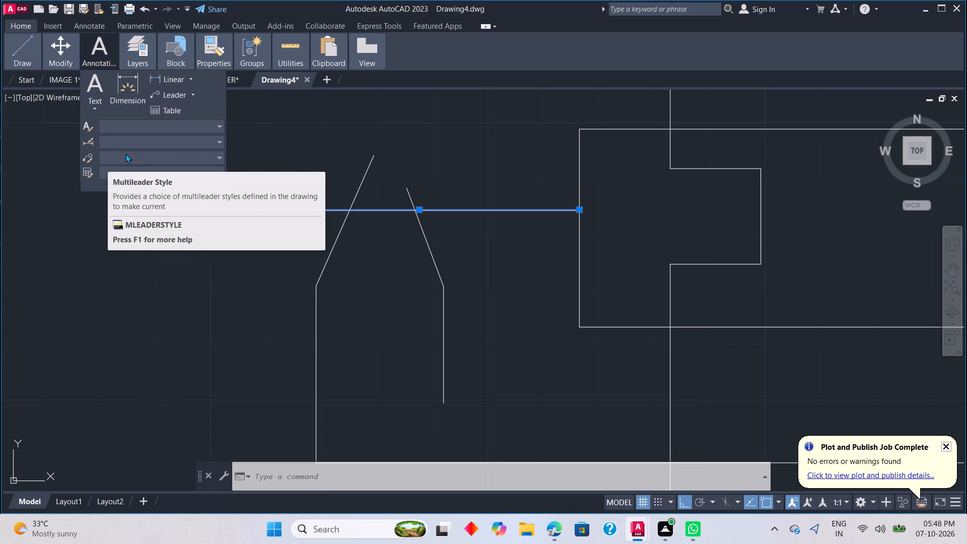
pyautogui.click(217, 155)
pyautogui.tripleClick(217, 155)
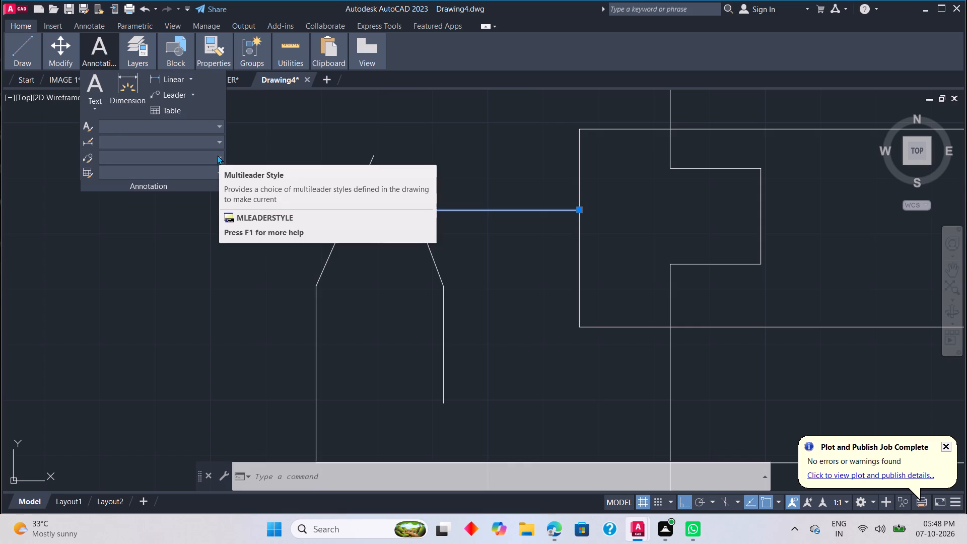
pyautogui.click(217, 155)
pyautogui.click(203, 163)
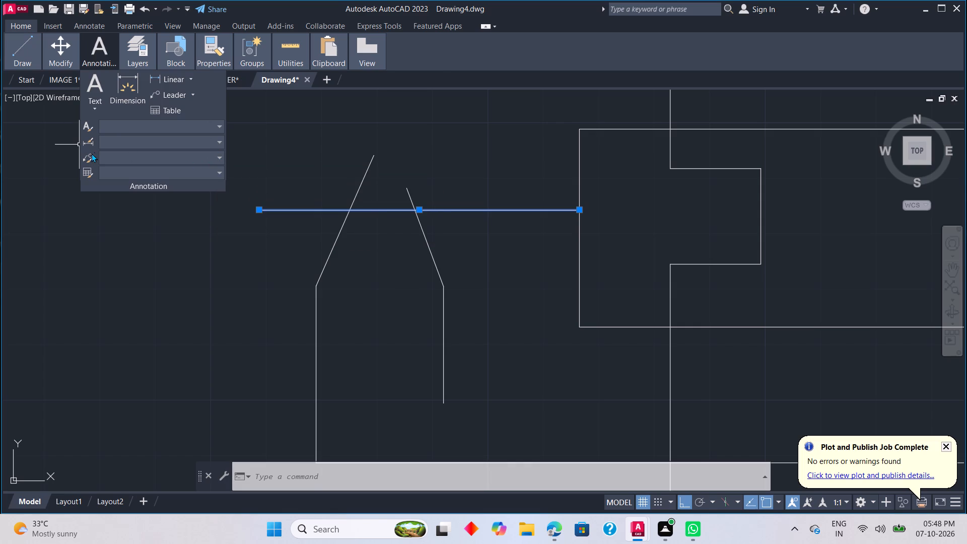
pyautogui.doubleClick(91, 153)
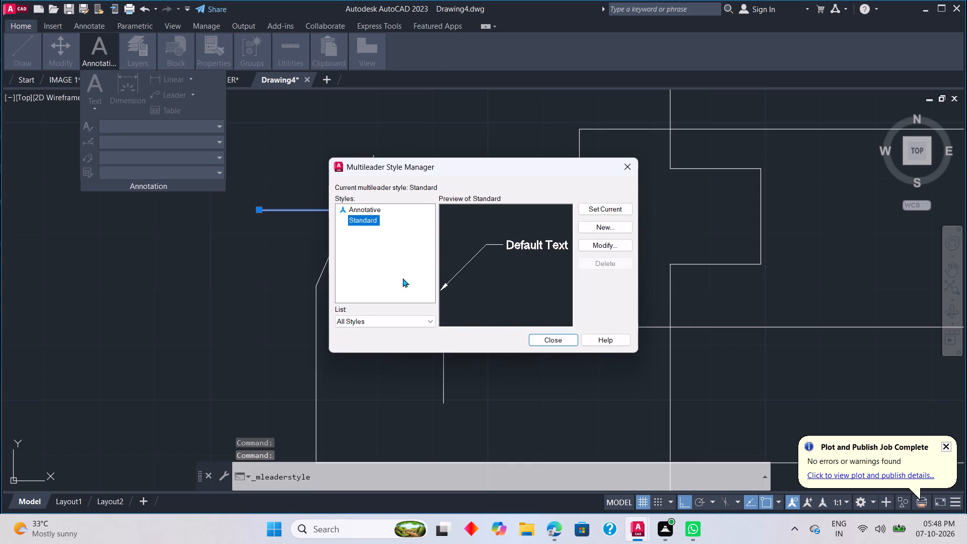
pyautogui.scroll(-3, 428, 285)
pyautogui.click(629, 167)
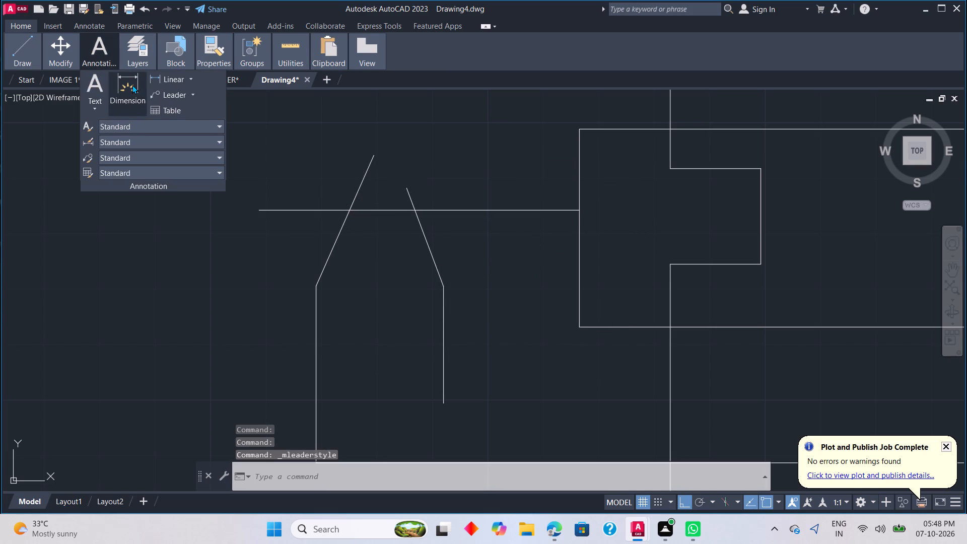
pyautogui.click(131, 87)
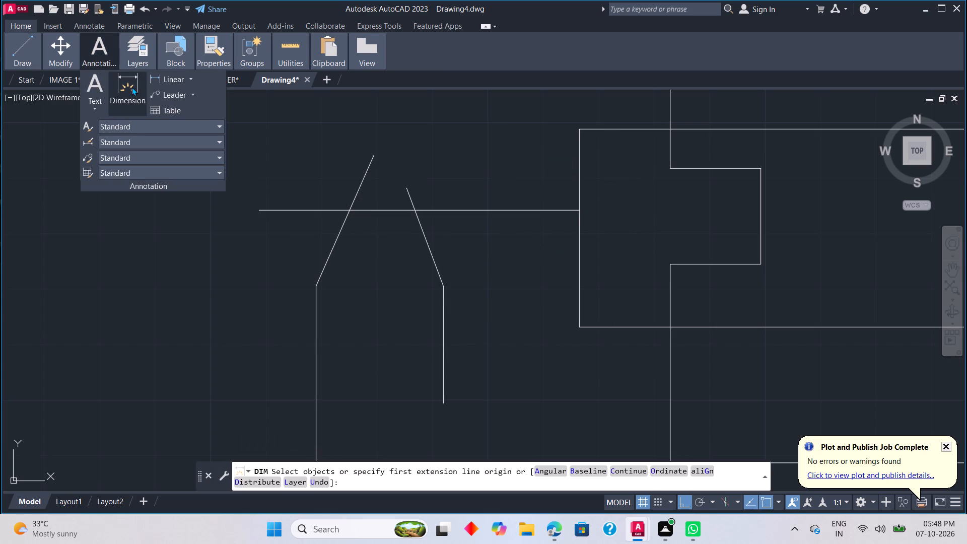
pyautogui.press('Escape')
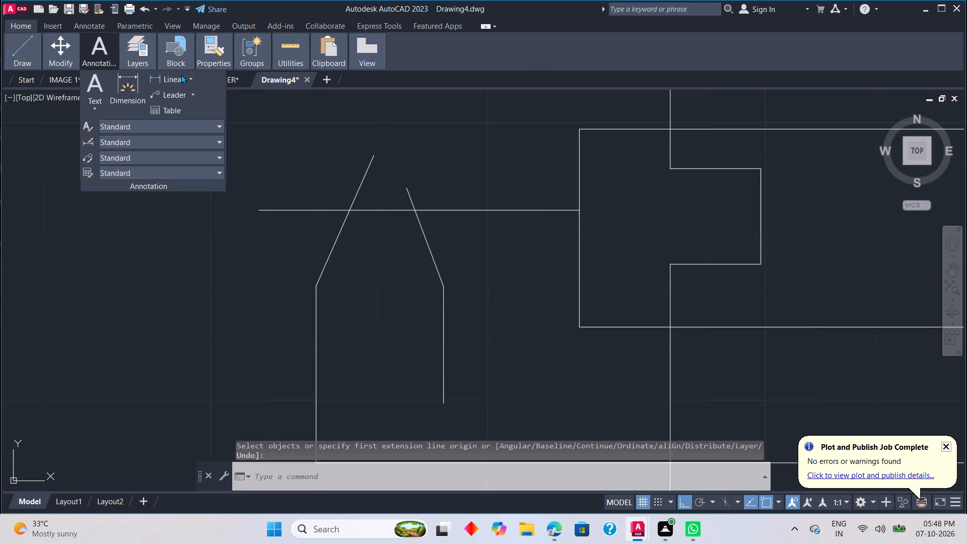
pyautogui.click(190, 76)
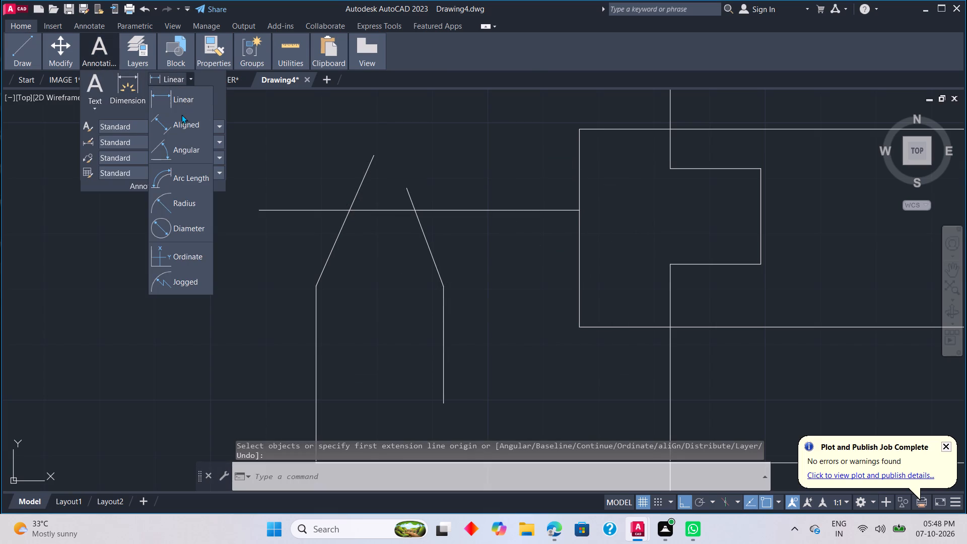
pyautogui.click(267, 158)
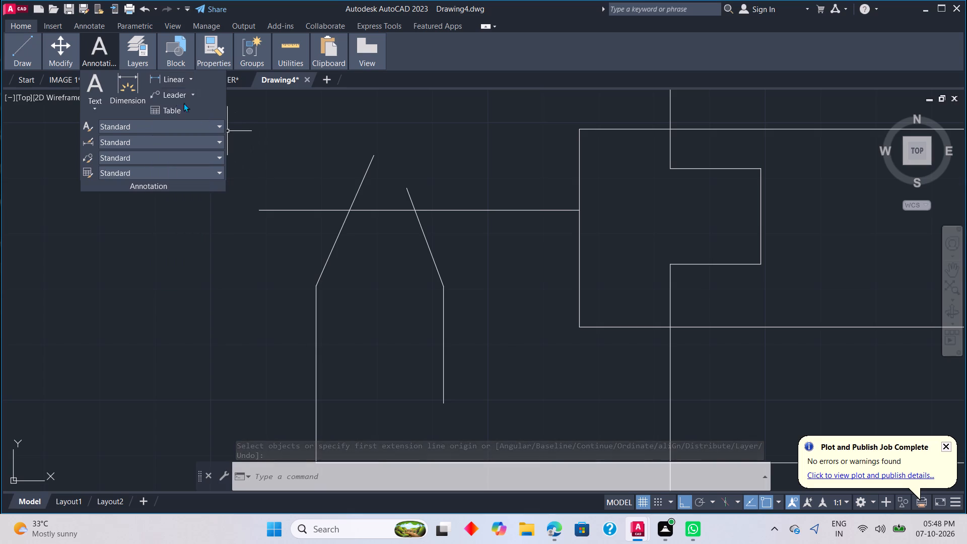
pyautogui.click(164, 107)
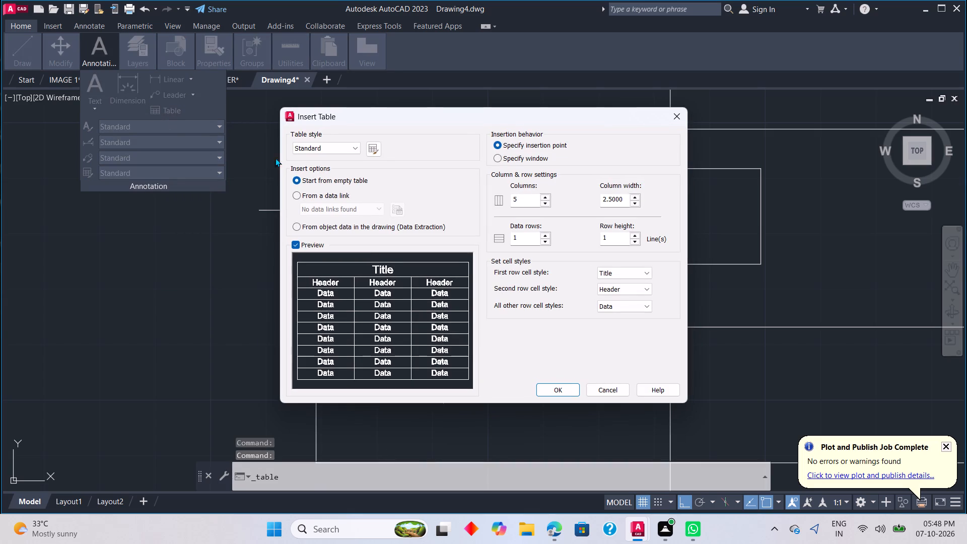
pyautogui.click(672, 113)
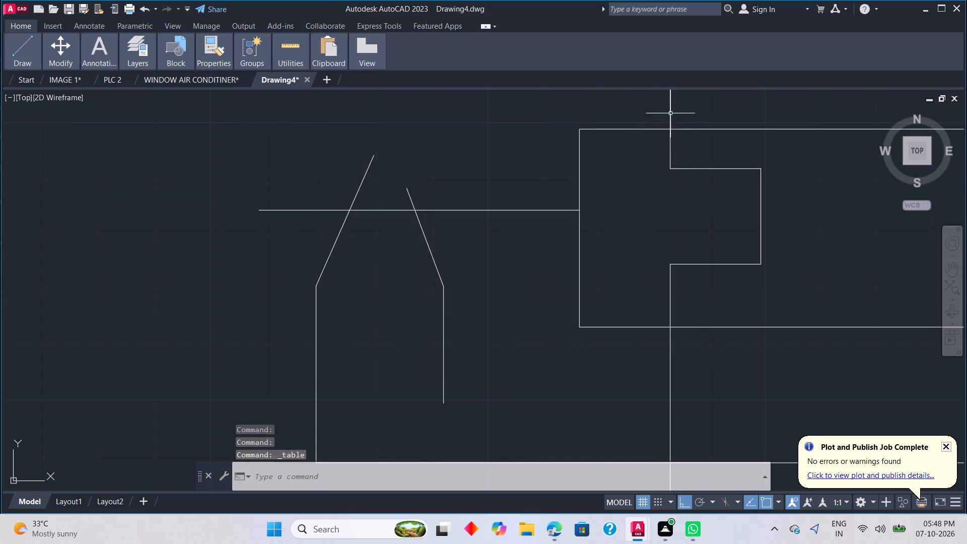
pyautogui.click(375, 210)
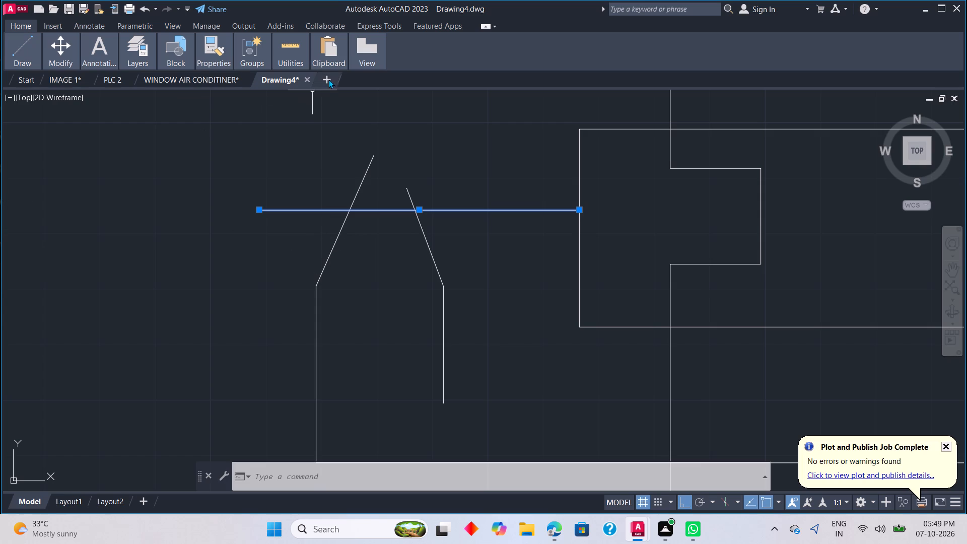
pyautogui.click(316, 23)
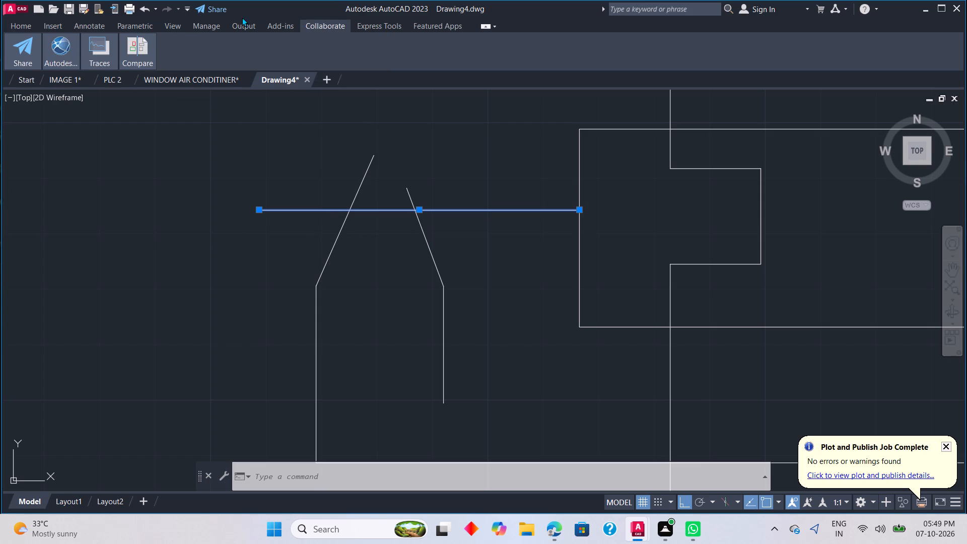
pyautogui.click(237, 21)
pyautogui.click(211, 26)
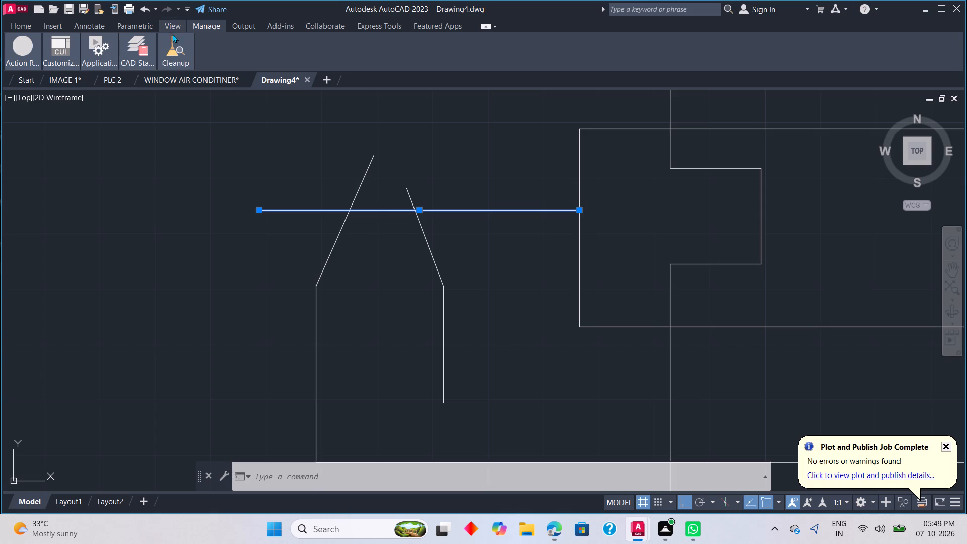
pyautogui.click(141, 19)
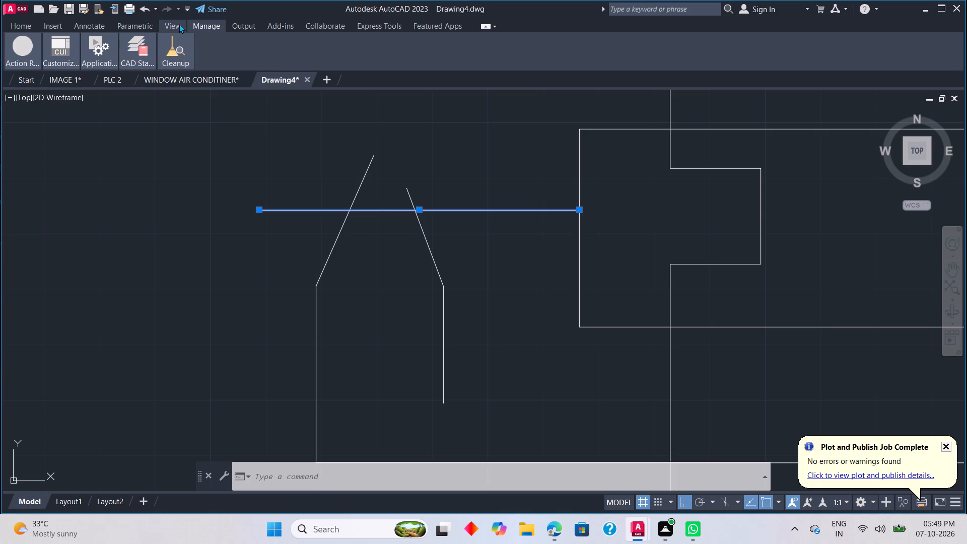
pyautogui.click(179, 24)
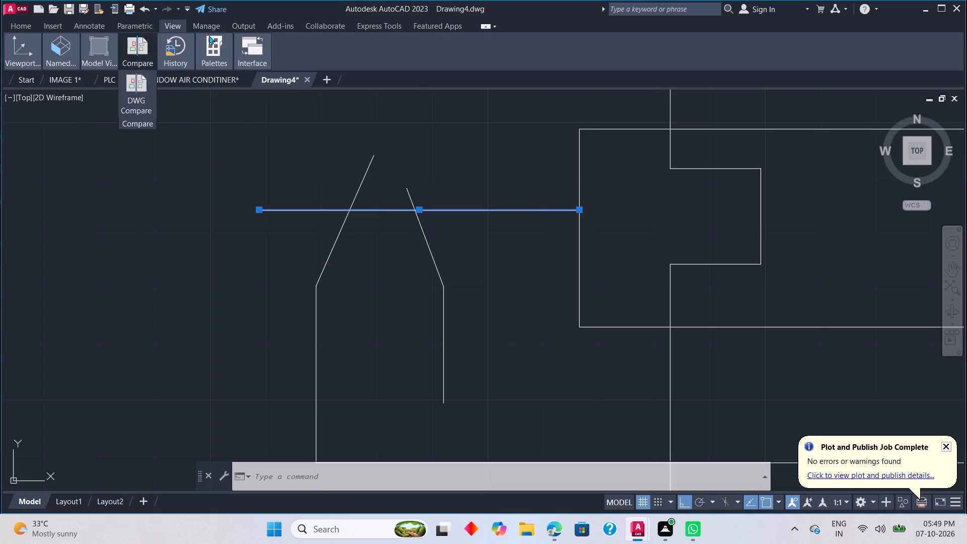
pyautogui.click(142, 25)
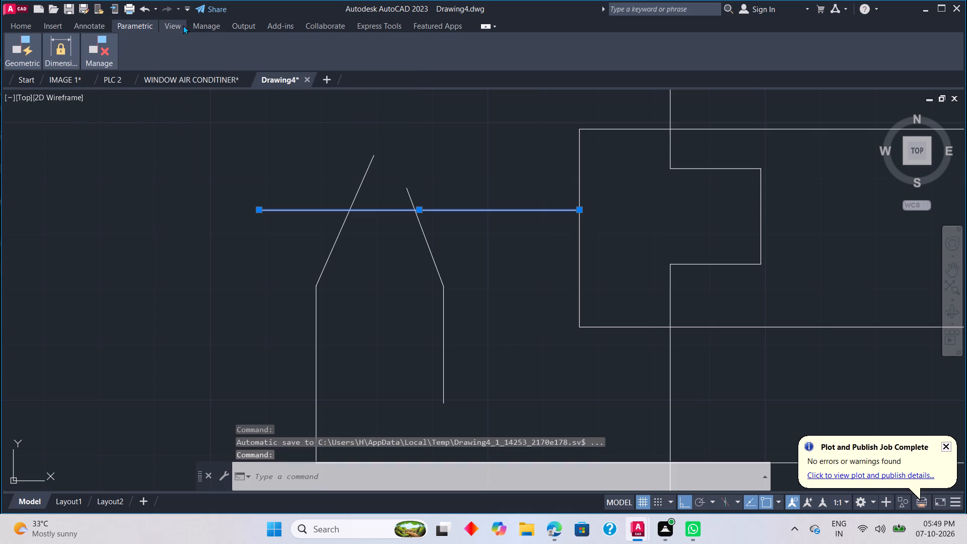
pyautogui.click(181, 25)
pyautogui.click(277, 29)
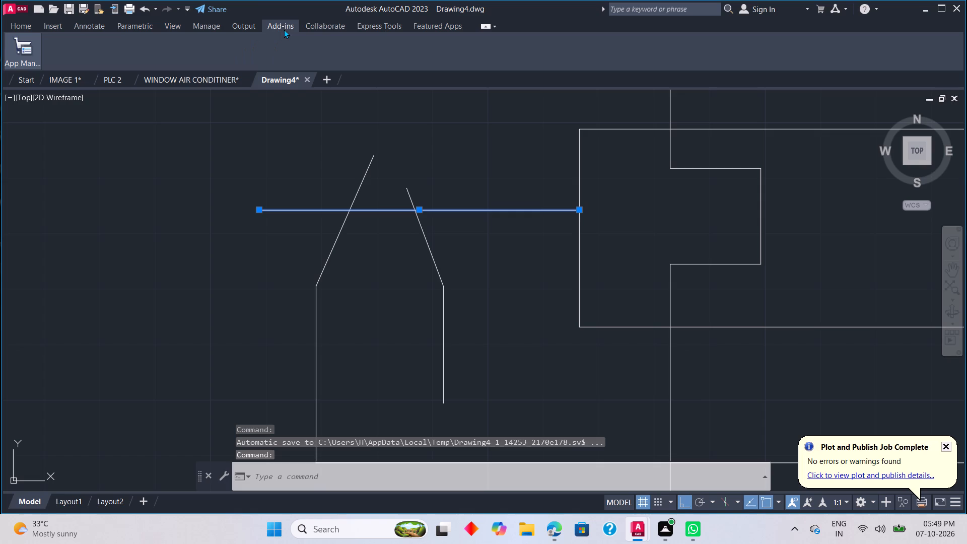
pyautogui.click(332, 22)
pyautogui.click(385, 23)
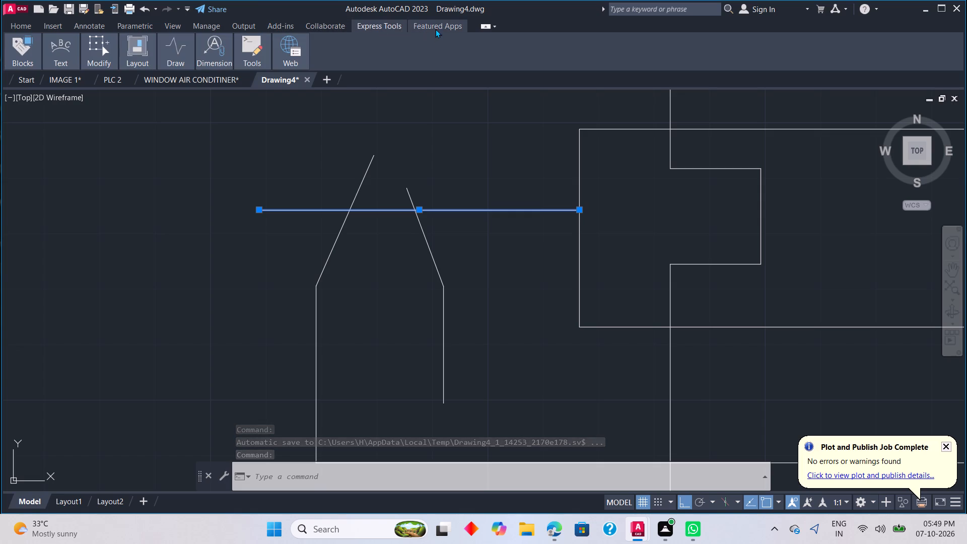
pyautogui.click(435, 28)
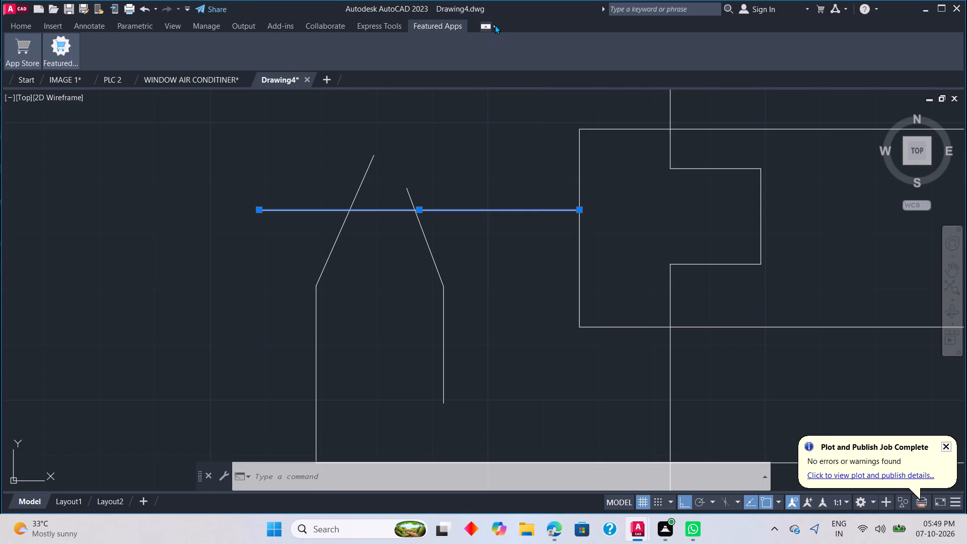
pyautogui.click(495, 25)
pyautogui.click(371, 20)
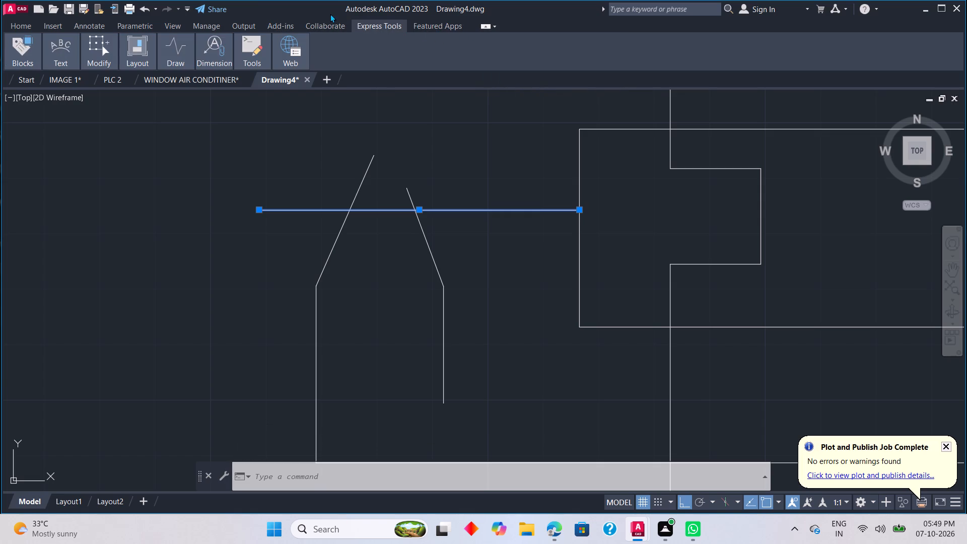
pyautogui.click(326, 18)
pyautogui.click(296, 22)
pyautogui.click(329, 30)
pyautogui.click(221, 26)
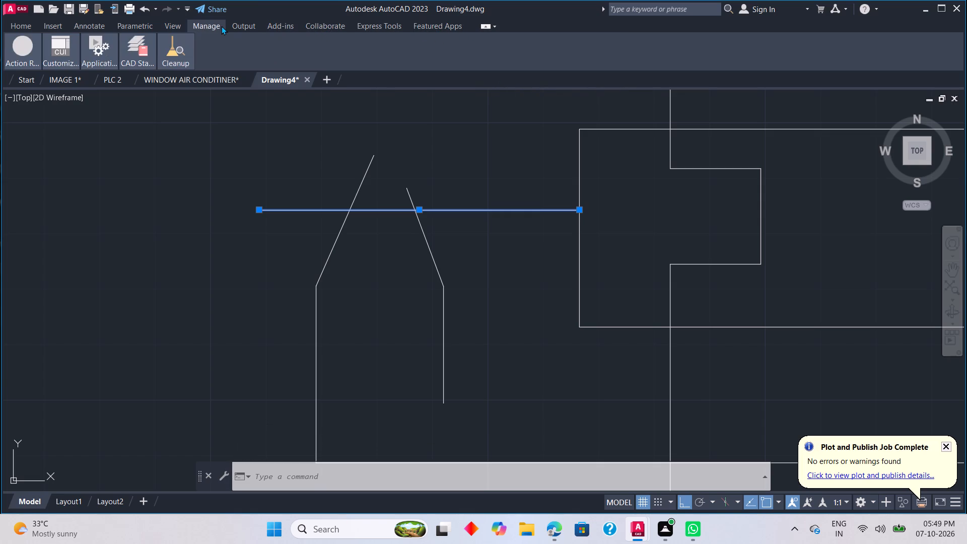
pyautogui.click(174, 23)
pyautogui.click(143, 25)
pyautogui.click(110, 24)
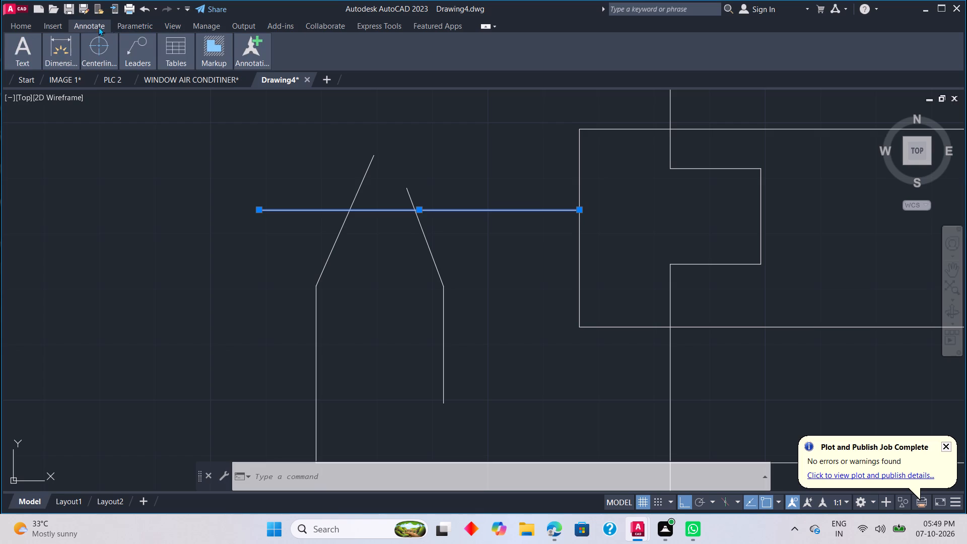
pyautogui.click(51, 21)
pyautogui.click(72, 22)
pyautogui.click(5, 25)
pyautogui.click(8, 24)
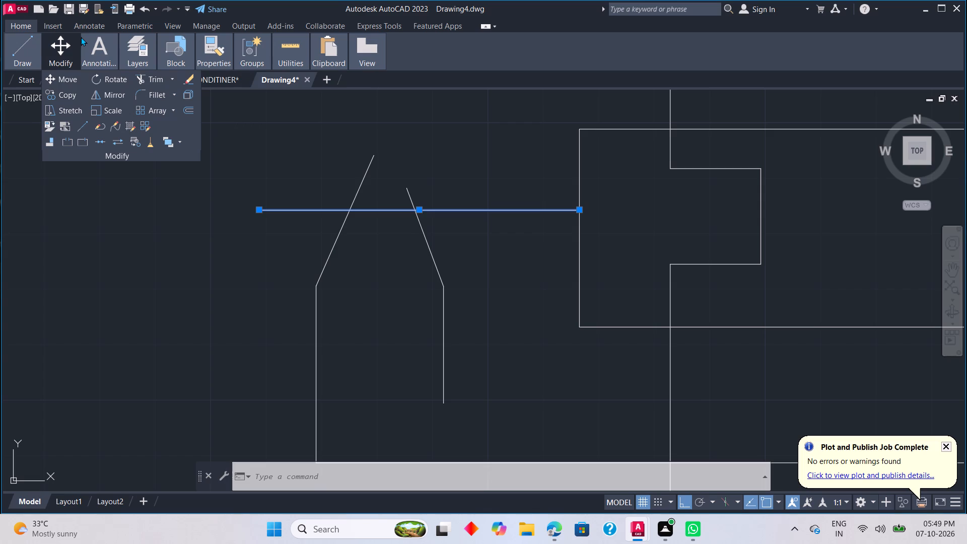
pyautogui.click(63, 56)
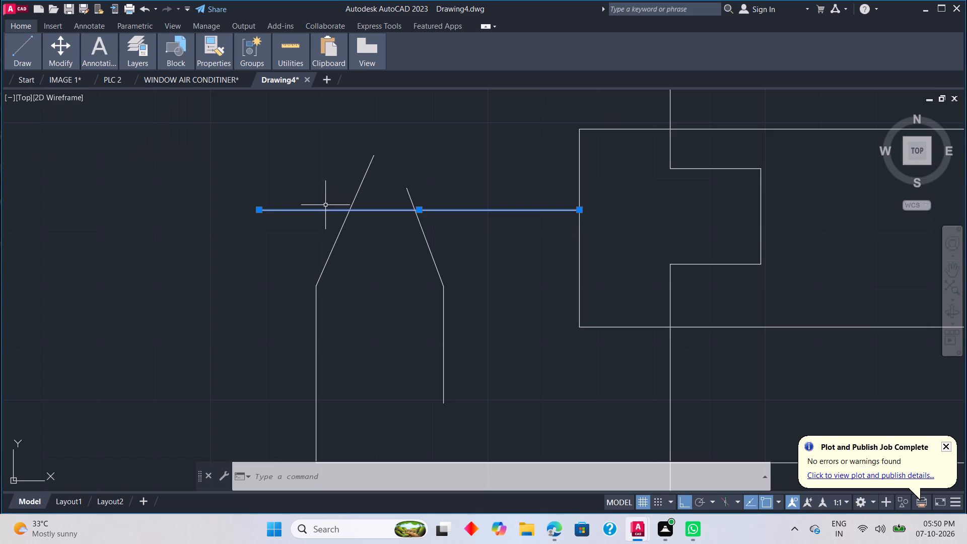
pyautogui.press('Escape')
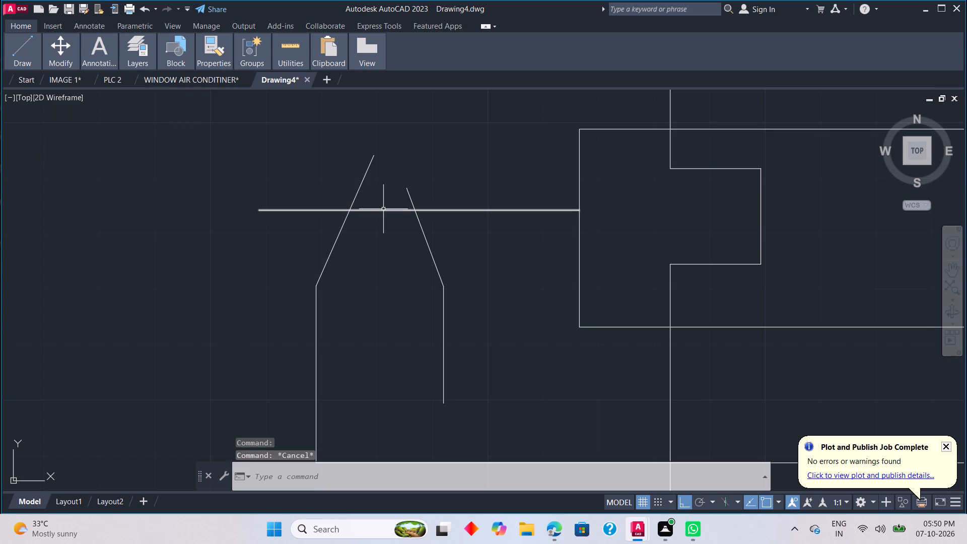
# Delete the solid horizontal line that crosses the two slanted contacts and ends at the overload relay block.
pyautogui.click(383, 210)
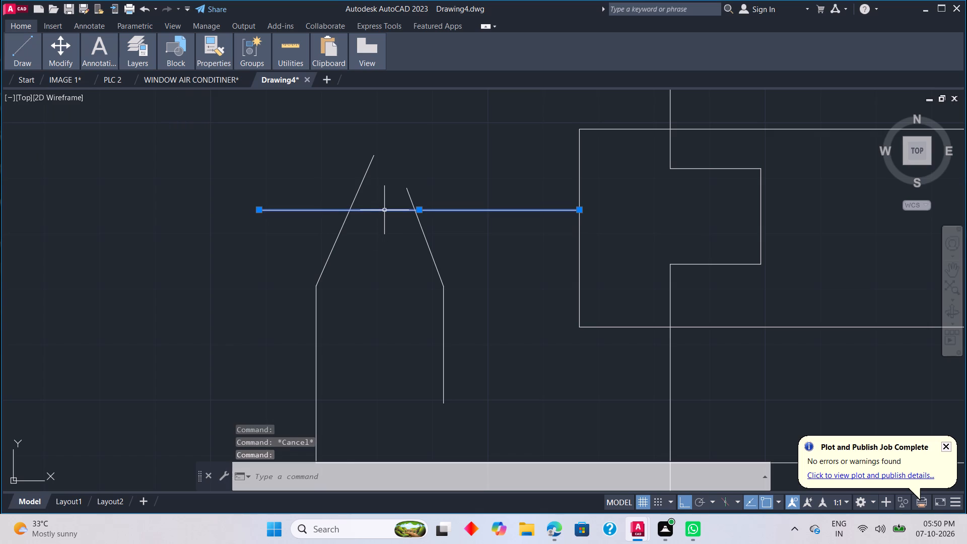
pyautogui.press('Delete')
# Draw two short, spaced horizontal line dashes between the overload block and the right slanted contact, the second about 0.24 units long.
pyautogui.press('l')
pyautogui.press('space')
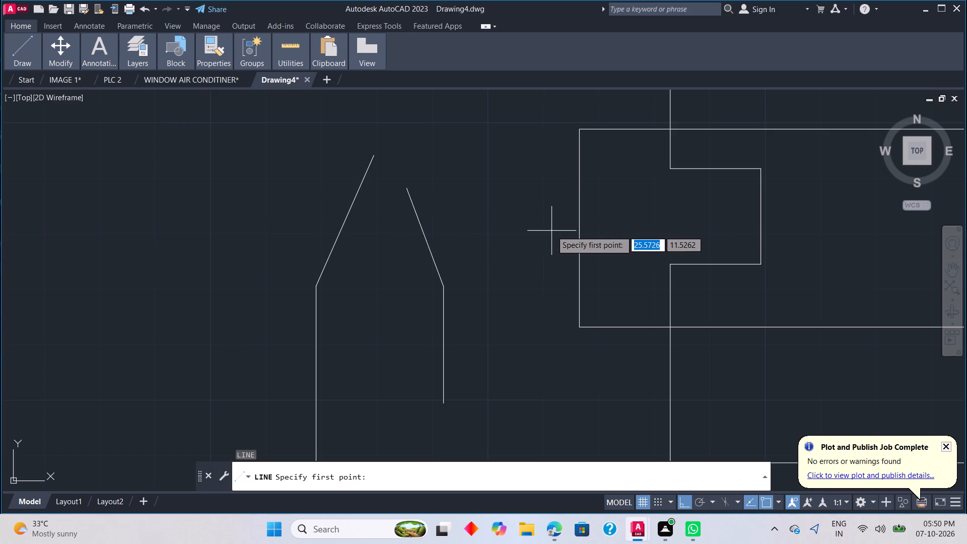
pyautogui.scroll(2, 549, 230)
pyautogui.scroll(-3, 558, 213)
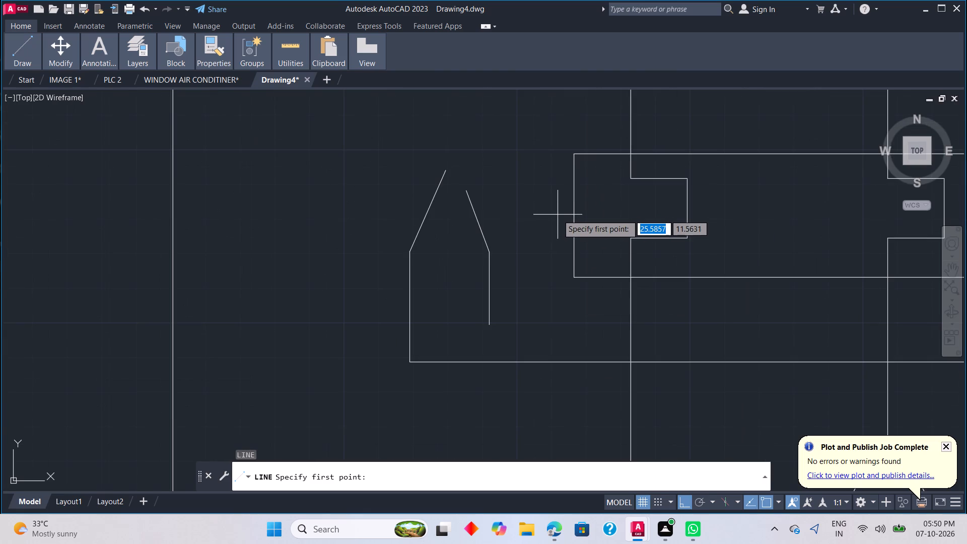
pyautogui.click(564, 210)
pyautogui.click(548, 210)
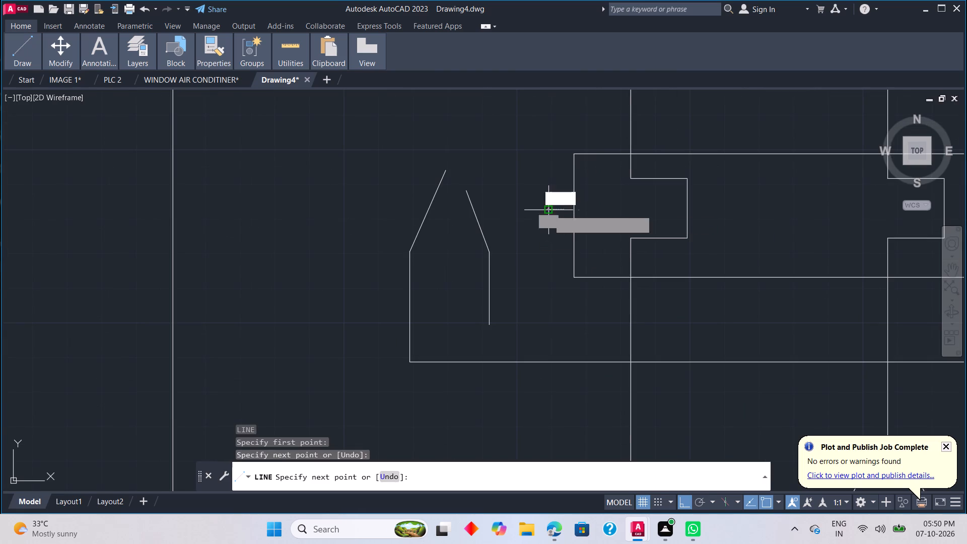
pyautogui.press('Escape')
pyautogui.press('space')
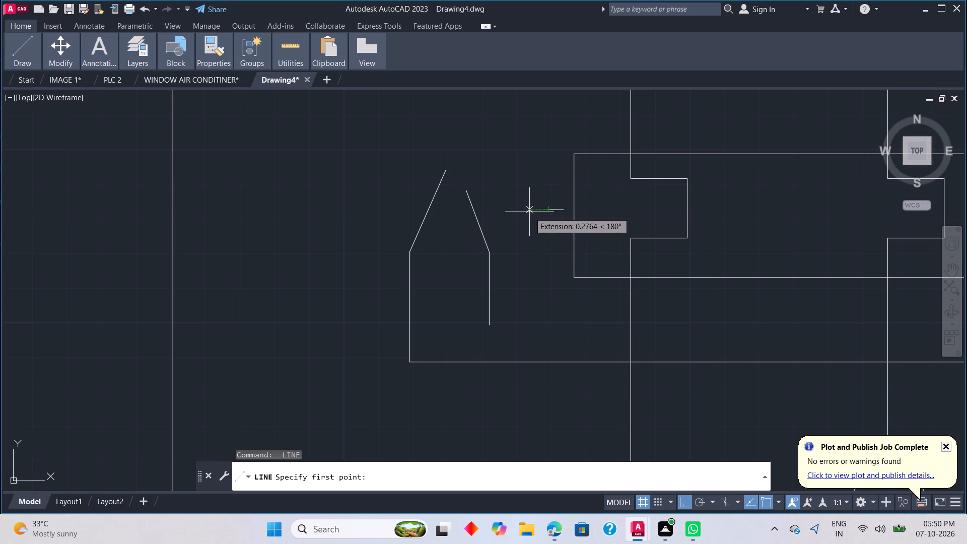
pyautogui.click(529, 210)
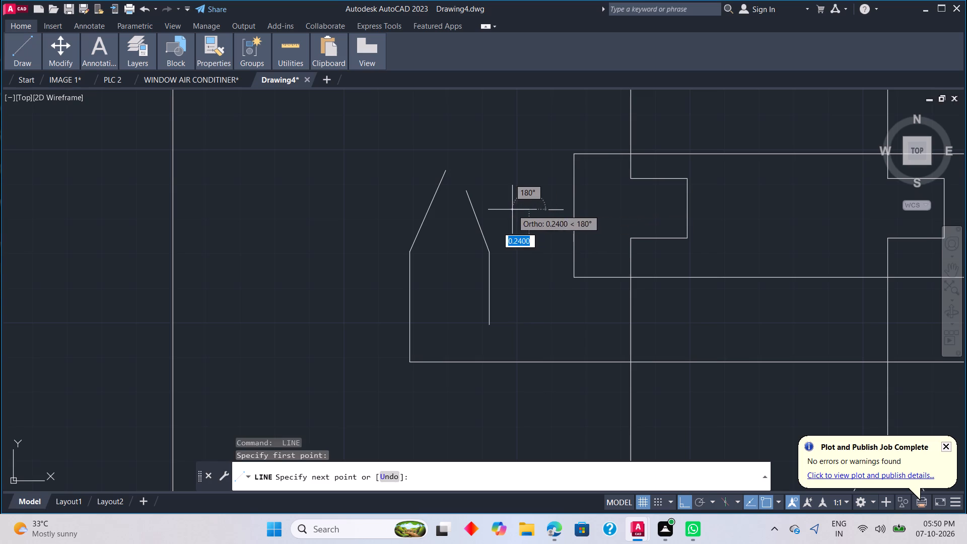
pyautogui.click(512, 210)
pyautogui.press('Escape')
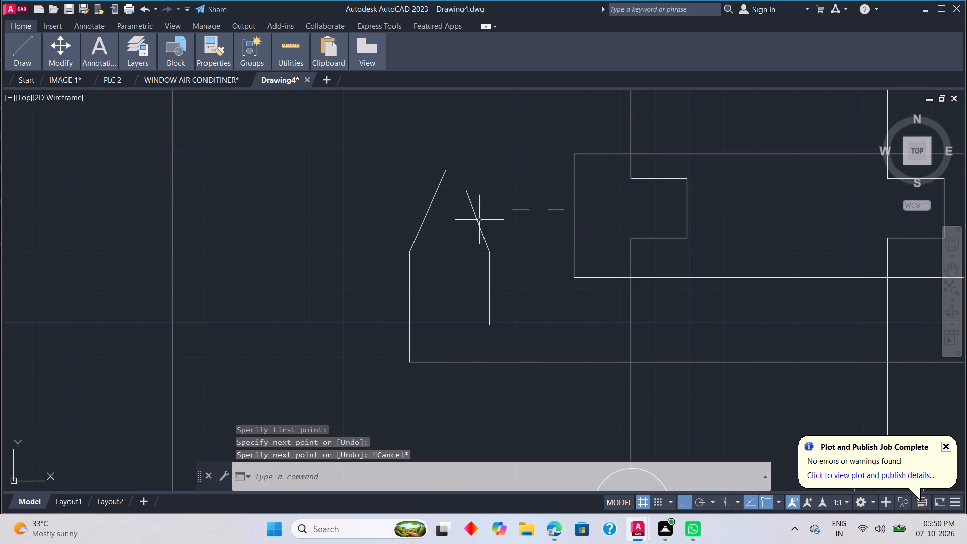
# Draw a third short dash in the same row, ending on the right slanted contact line.
pyautogui.press('l')
pyautogui.press('space')
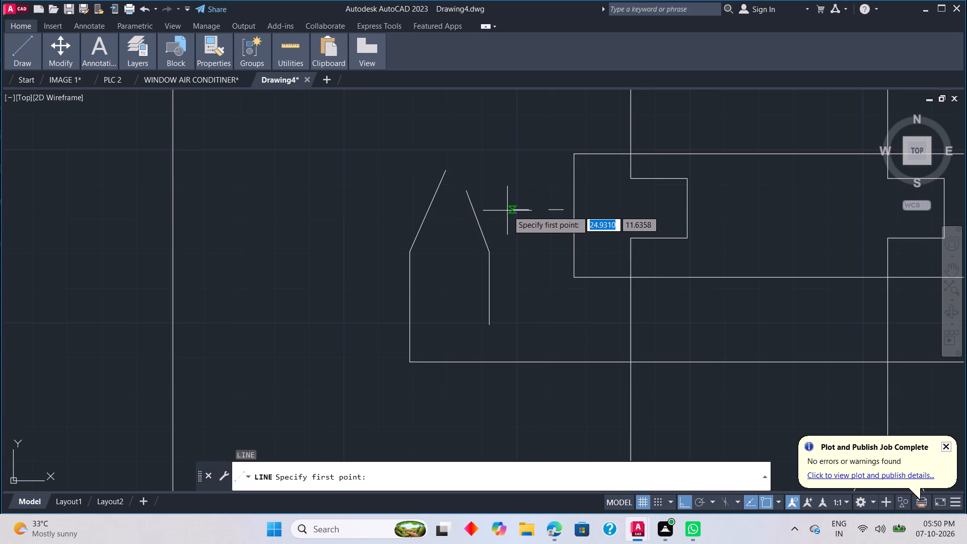
pyautogui.click(494, 209)
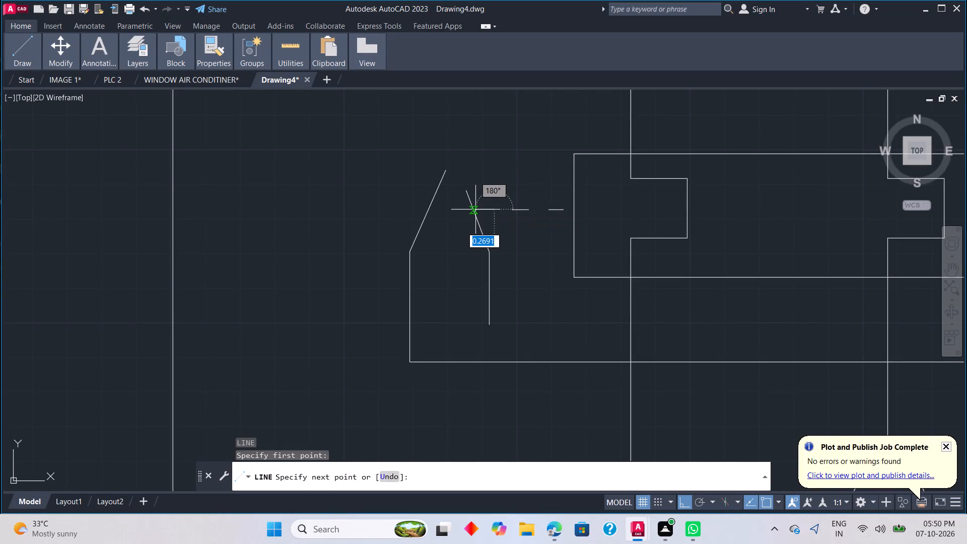
pyautogui.click(468, 209)
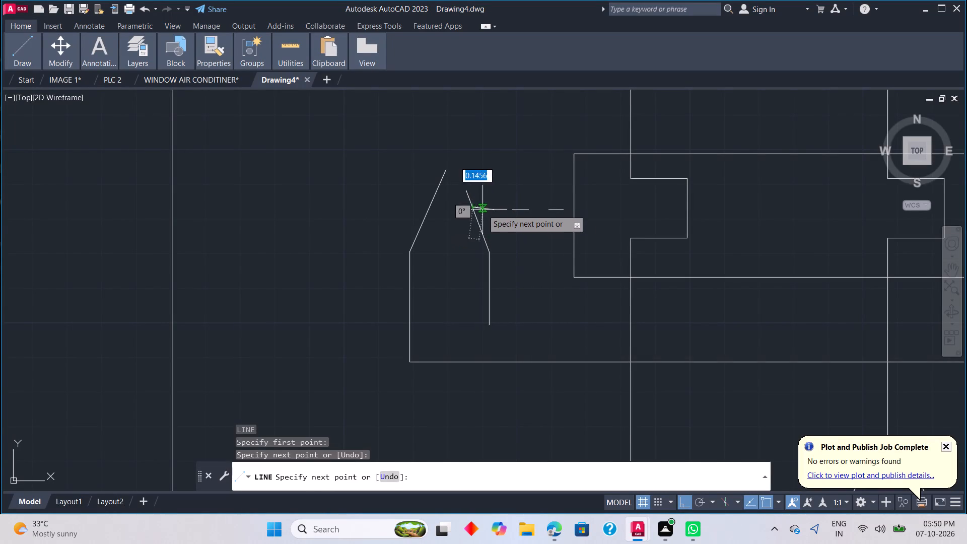
pyautogui.hotkey('ctrl', 'z')
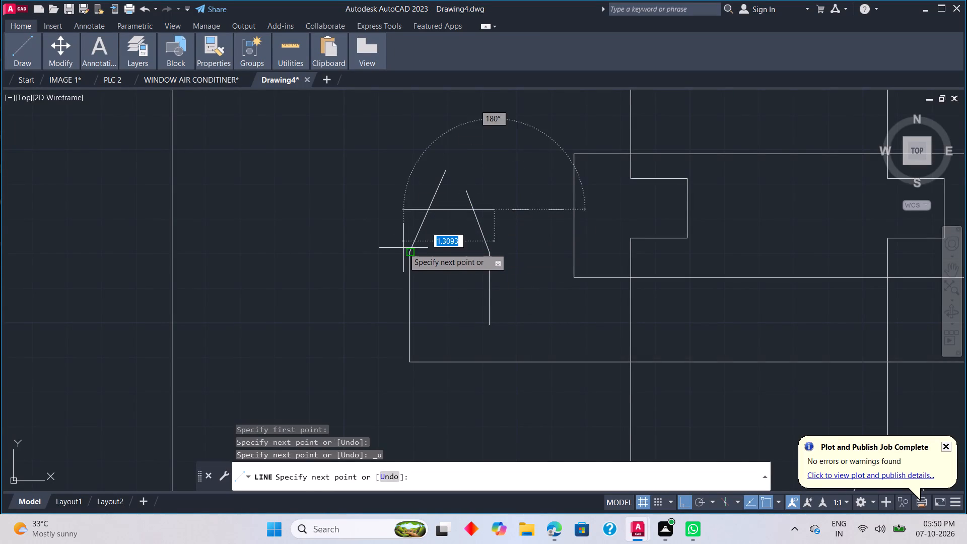
pyautogui.click(468, 211)
pyautogui.press('`')
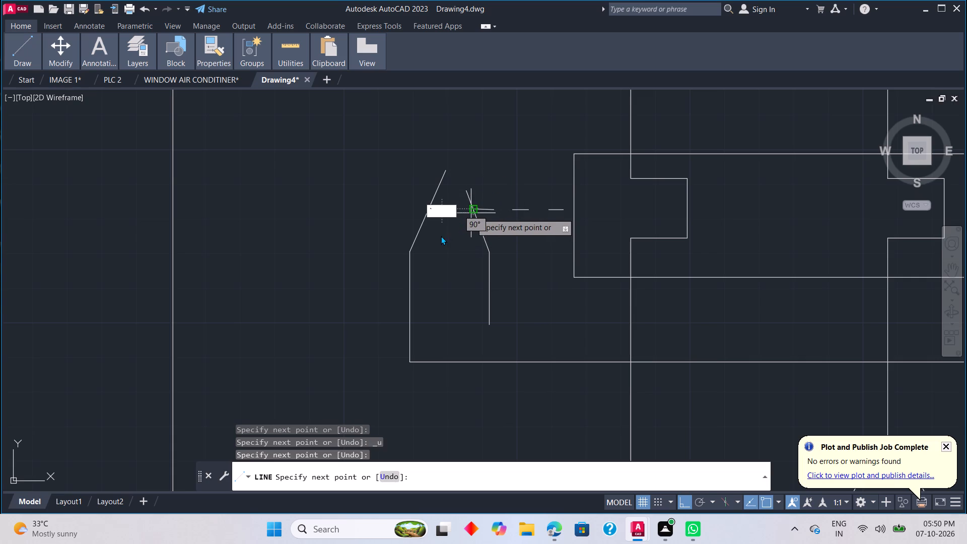
pyautogui.press('Escape')
pyautogui.press('Escape')
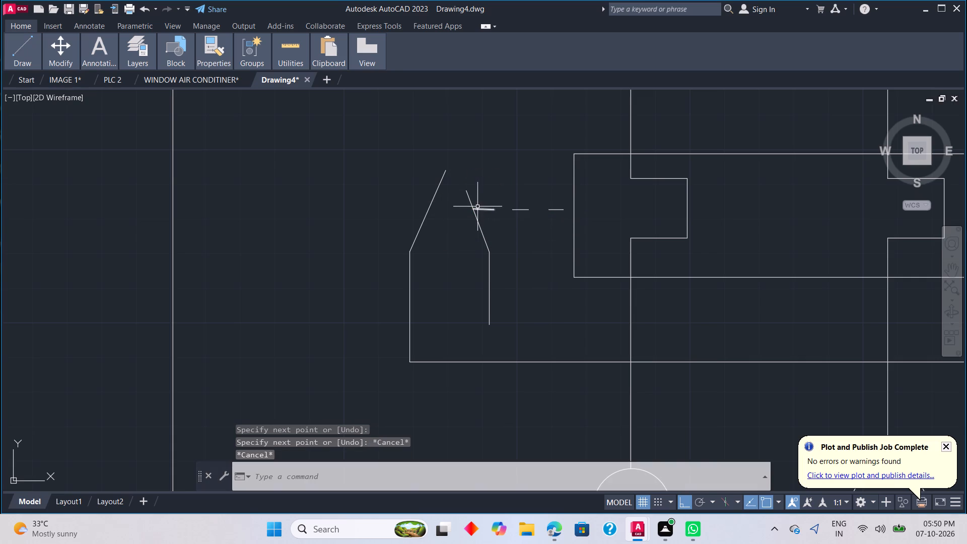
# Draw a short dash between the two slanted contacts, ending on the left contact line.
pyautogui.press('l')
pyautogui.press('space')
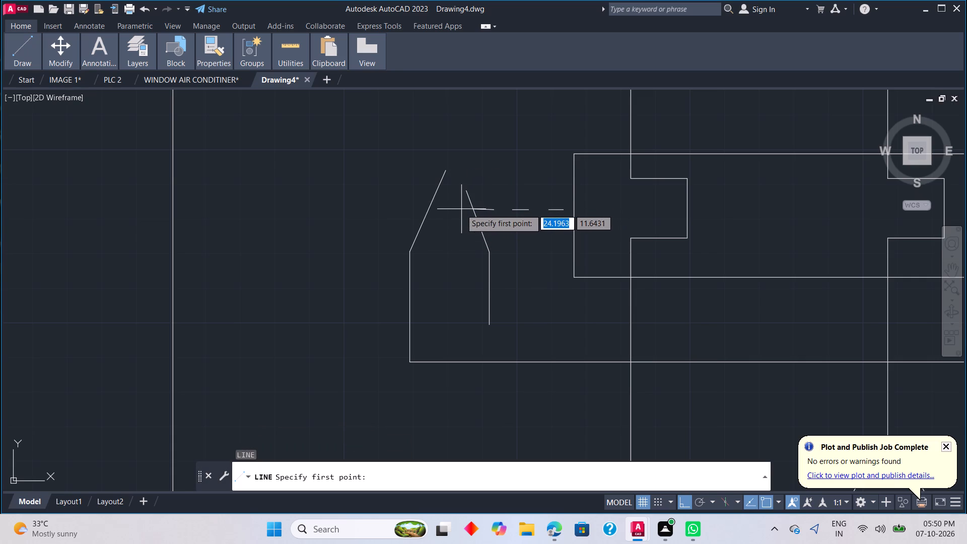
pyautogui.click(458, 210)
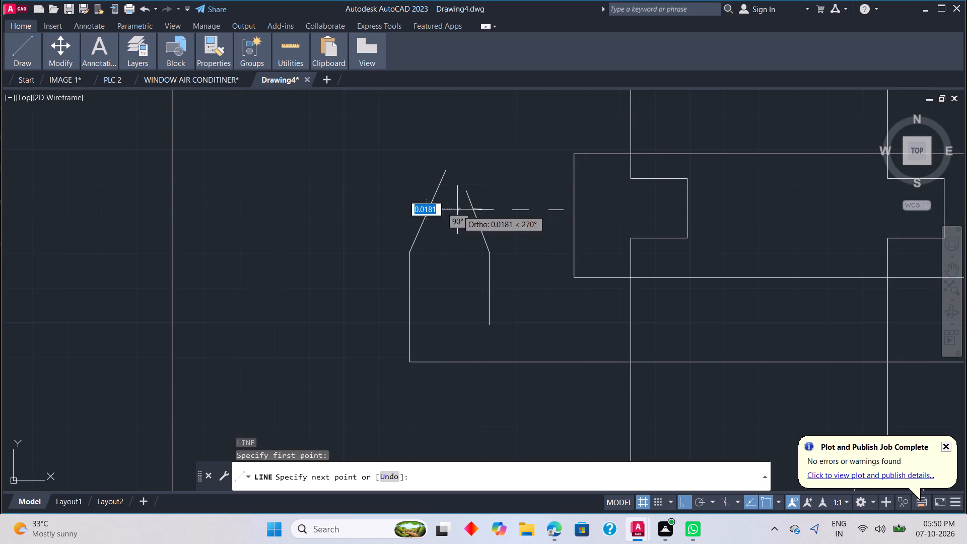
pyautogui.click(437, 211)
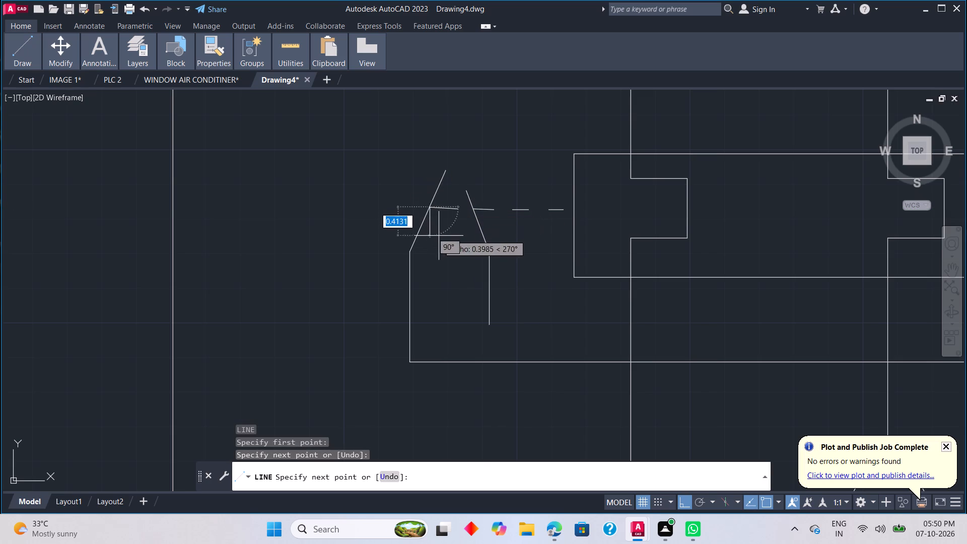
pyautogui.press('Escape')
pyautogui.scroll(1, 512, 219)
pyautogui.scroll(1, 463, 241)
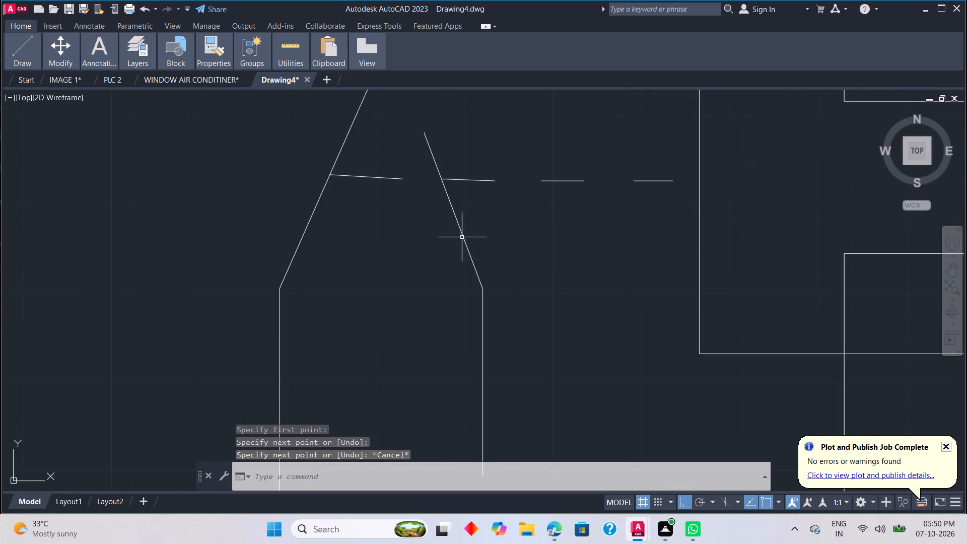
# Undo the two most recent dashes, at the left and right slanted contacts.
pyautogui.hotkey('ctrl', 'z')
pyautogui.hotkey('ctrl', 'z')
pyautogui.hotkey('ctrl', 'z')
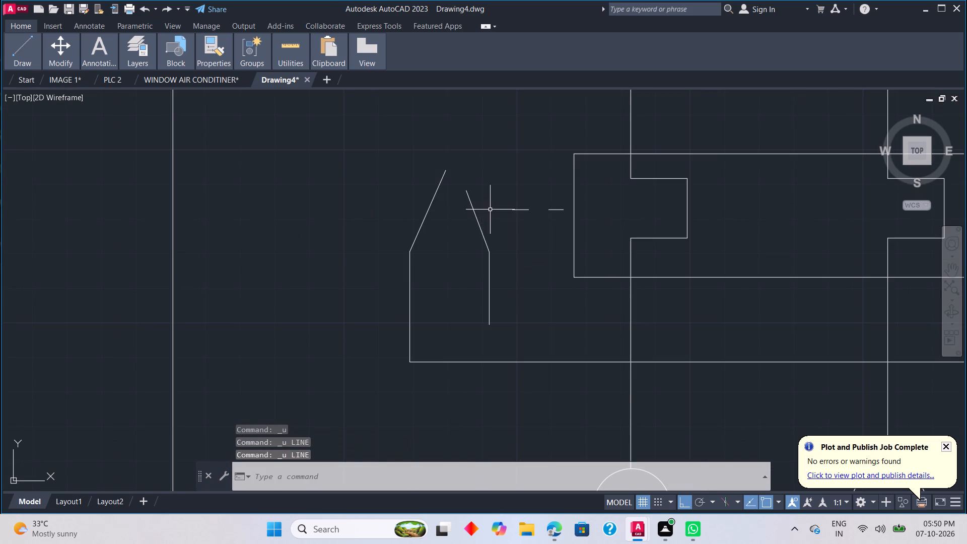
# Draw two horizontal dashes in line with the existing row, one just outside the right slanted contact and one about 0.13 units long just inside it.
pyautogui.press('l')
pyautogui.press('space')
pyautogui.scroll(3, 485, 215)
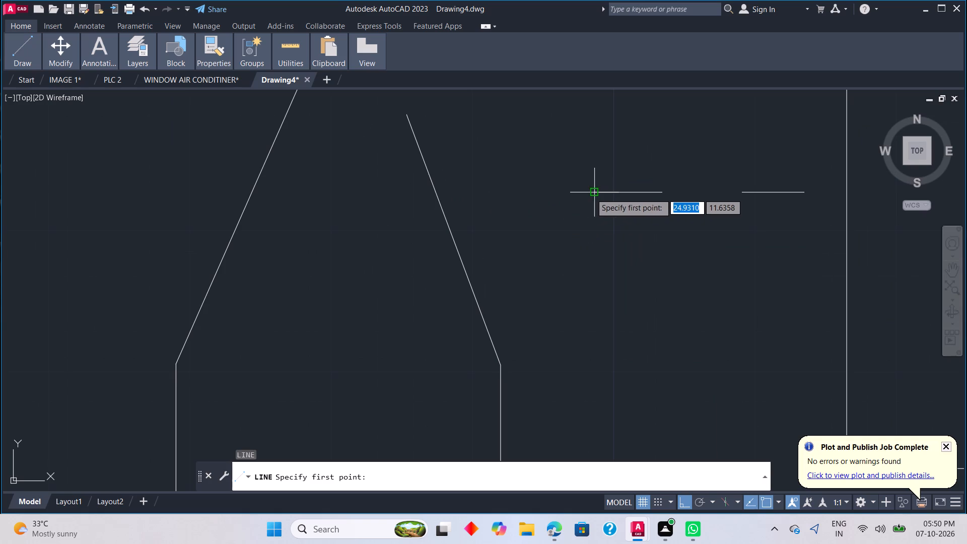
pyautogui.click(511, 196)
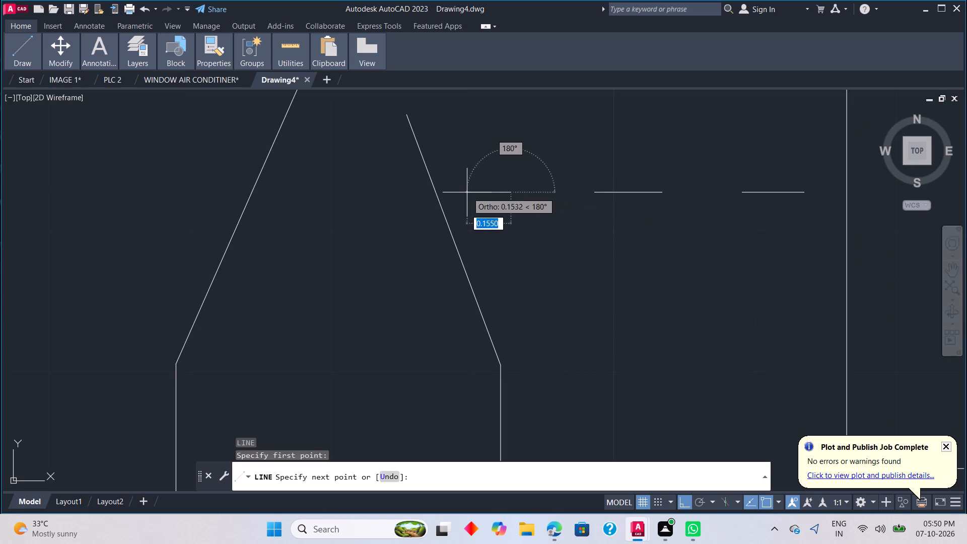
pyautogui.click(460, 192)
pyautogui.press('Escape')
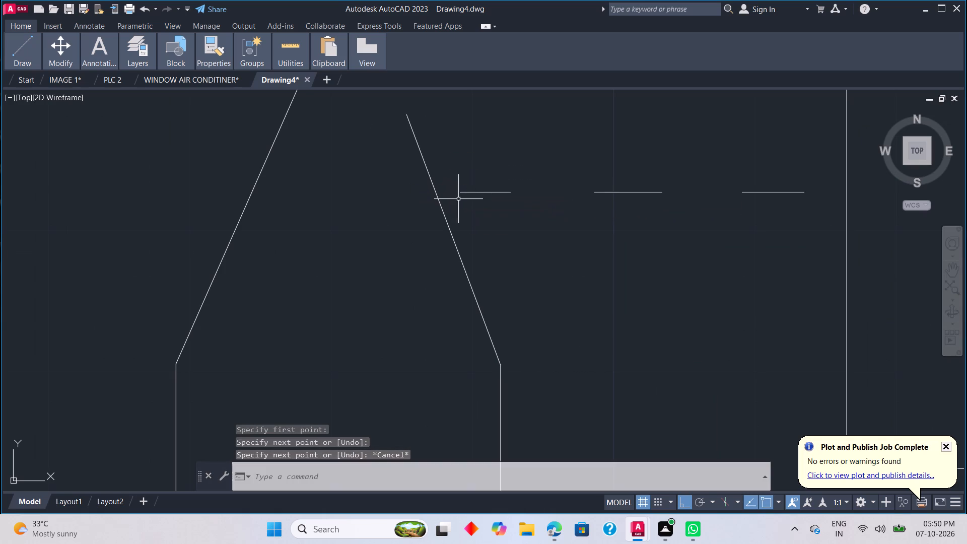
pyautogui.press('space')
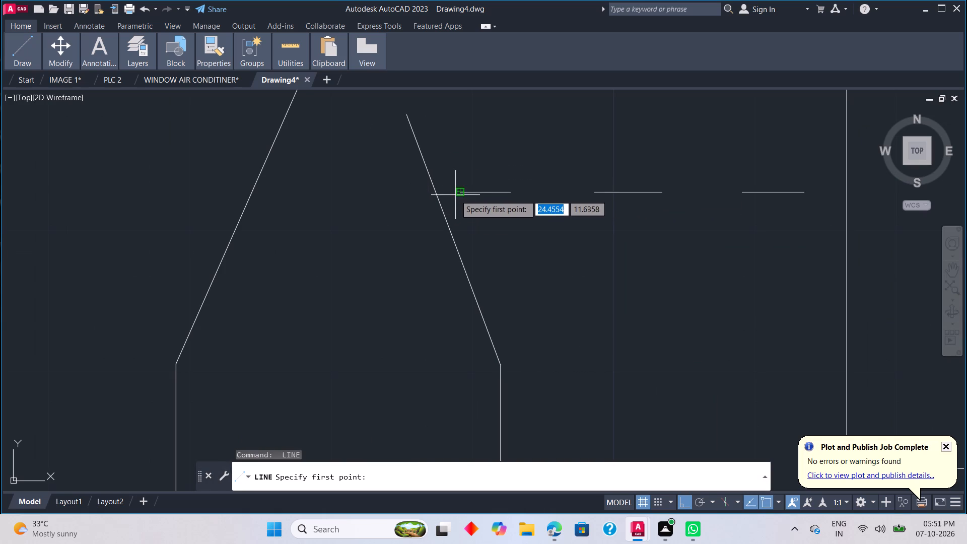
pyautogui.click(417, 193)
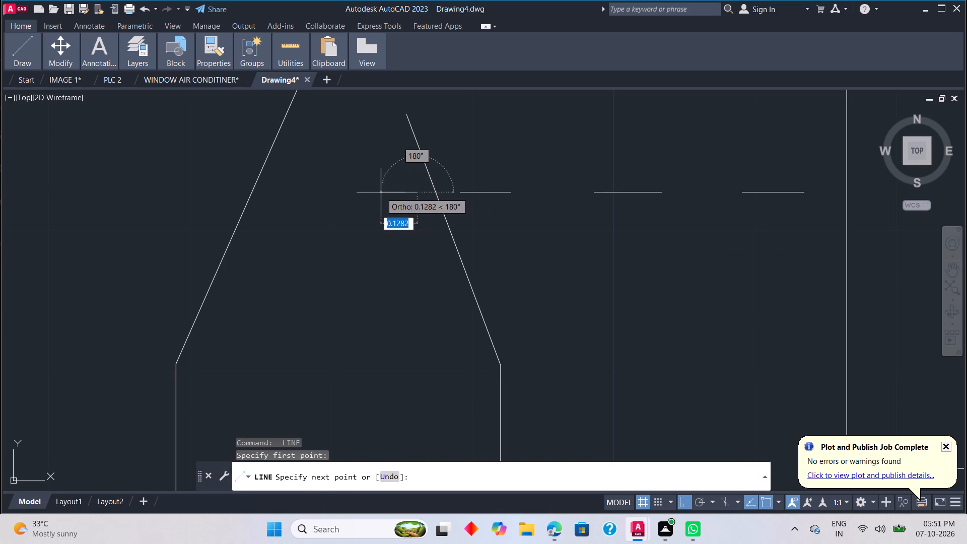
pyautogui.click(381, 192)
pyautogui.press('Escape')
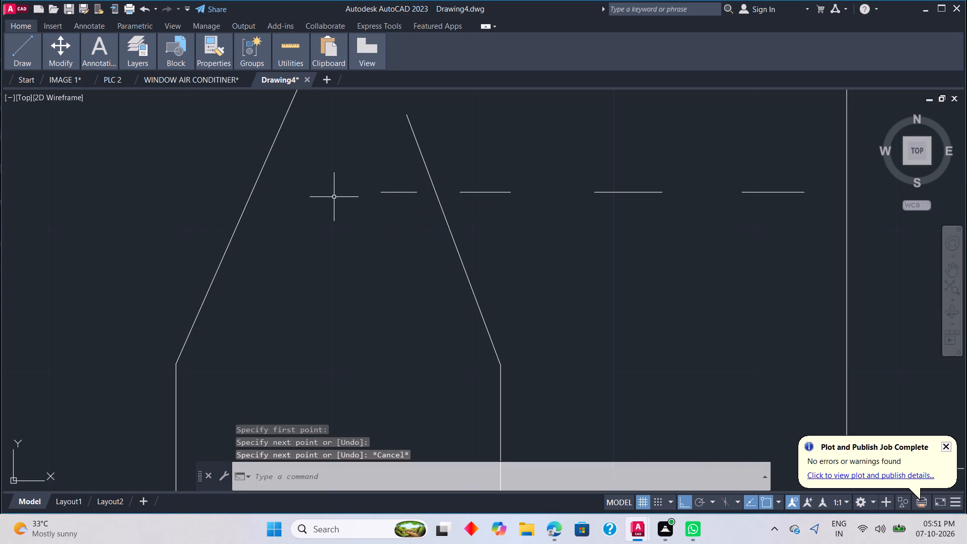
# Continue the dashed row with two more short horizontal dashes, one between the contacts and one crossing the left slanted contact.
pyautogui.press('space')
pyautogui.click(346, 194)
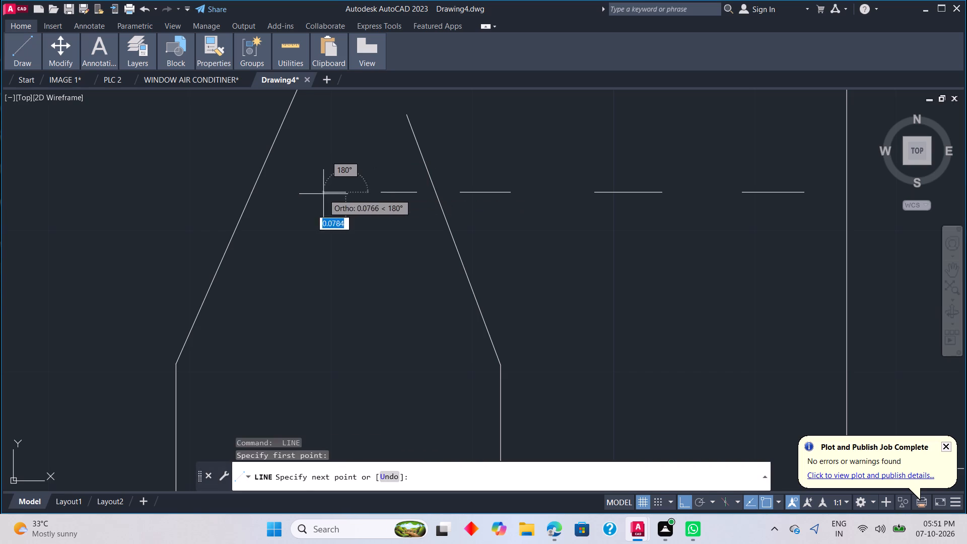
pyautogui.click(296, 194)
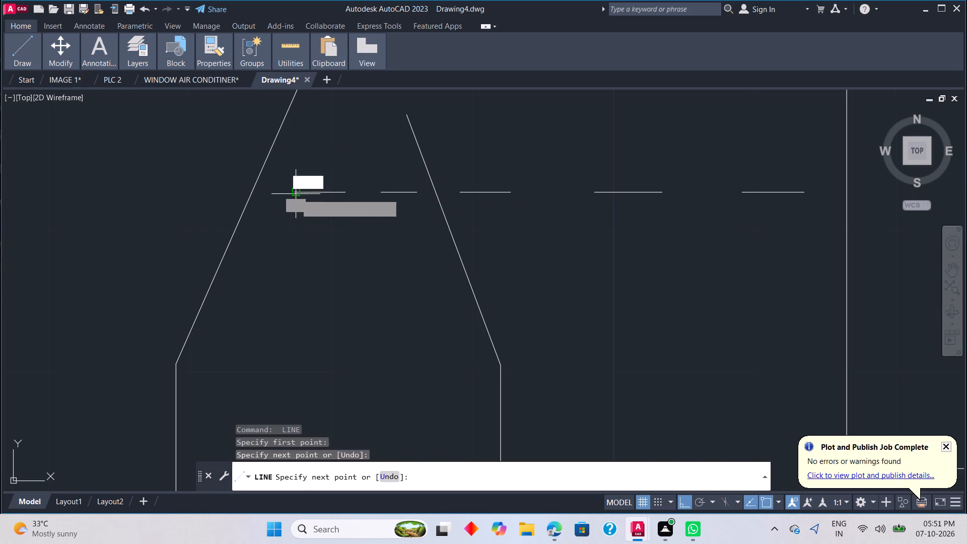
pyautogui.press('Escape')
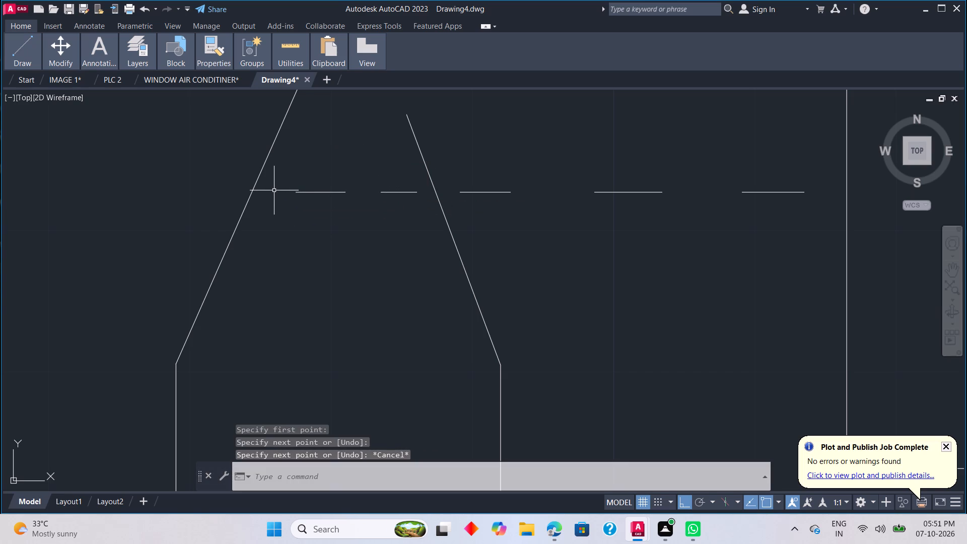
pyautogui.press('space')
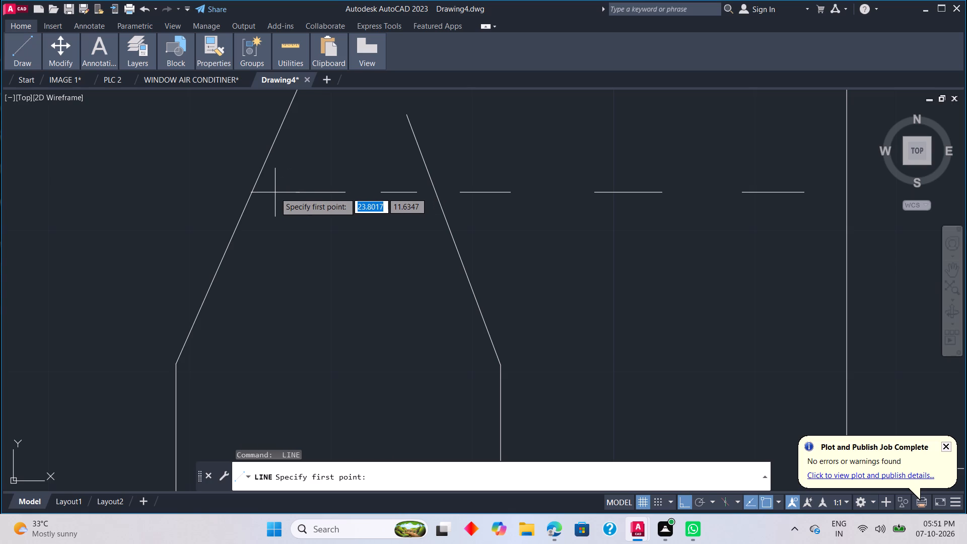
pyautogui.click(270, 196)
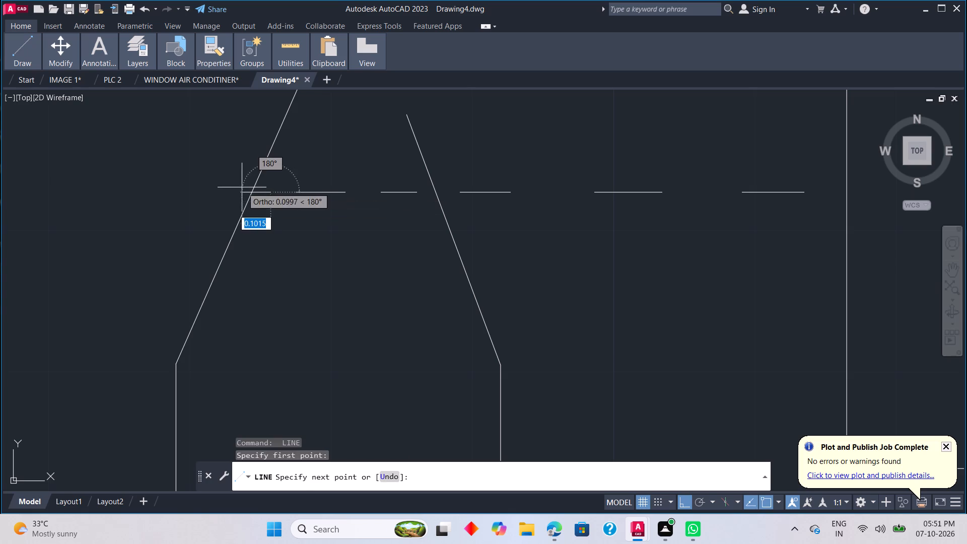
pyautogui.click(229, 188)
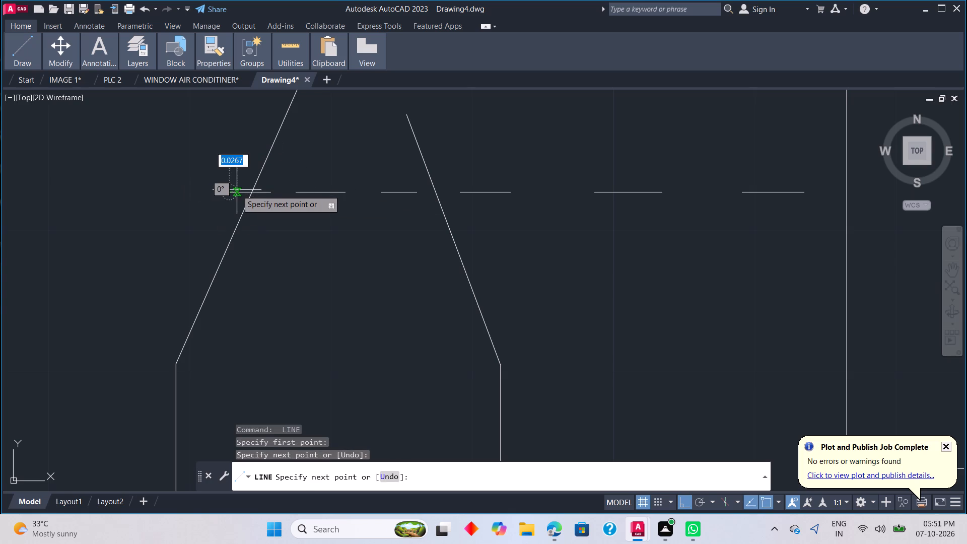
pyautogui.press('Escape')
# Draw a horizontal dash about 0.28 units long in the same row, beyond the left slanted contact.
pyautogui.scroll(-2, 238, 188)
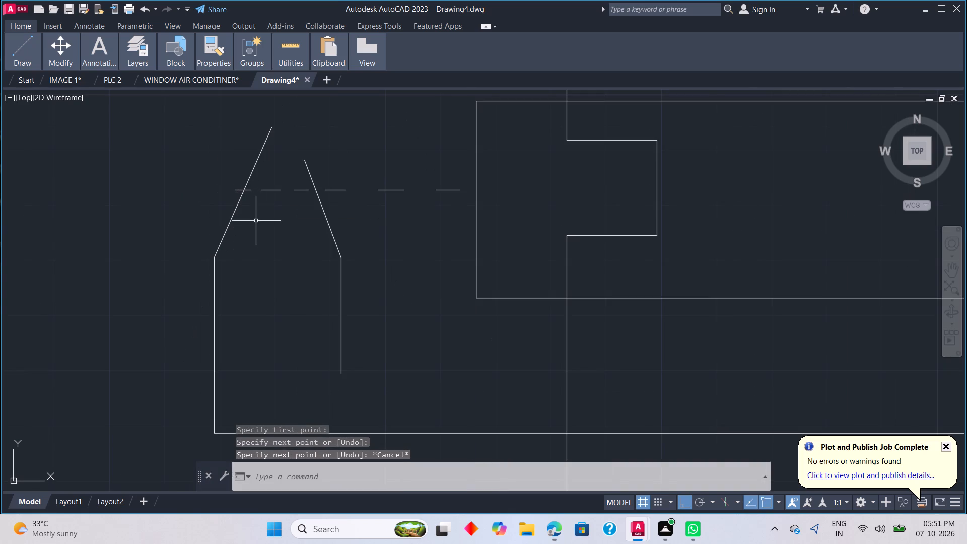
pyautogui.moveTo(256, 221); pyautogui.dragTo(315, 265, button='middle')
pyautogui.scroll(1, 350, 280)
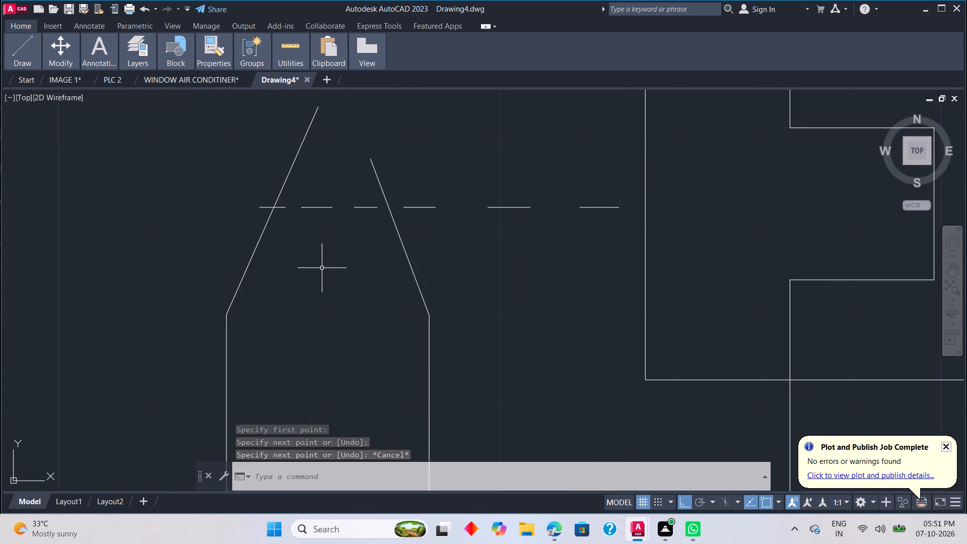
pyautogui.scroll(1, 323, 265)
pyautogui.scroll(-2, 323, 265)
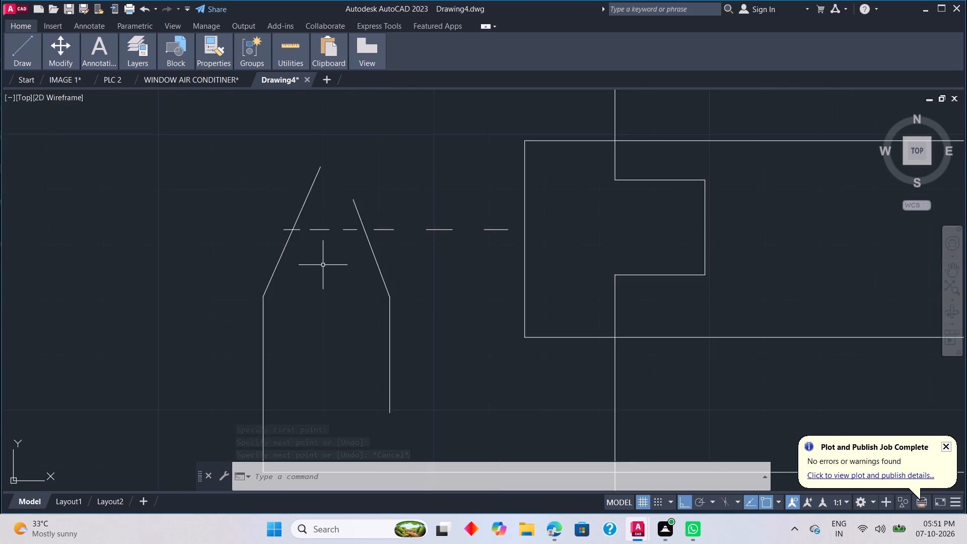
pyautogui.scroll(-2, 323, 265)
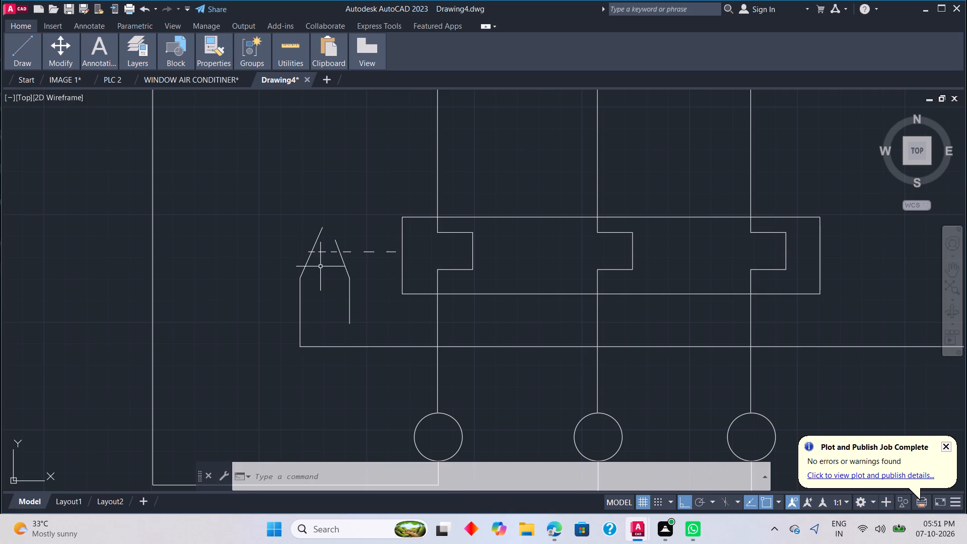
pyautogui.scroll(2, 317, 266)
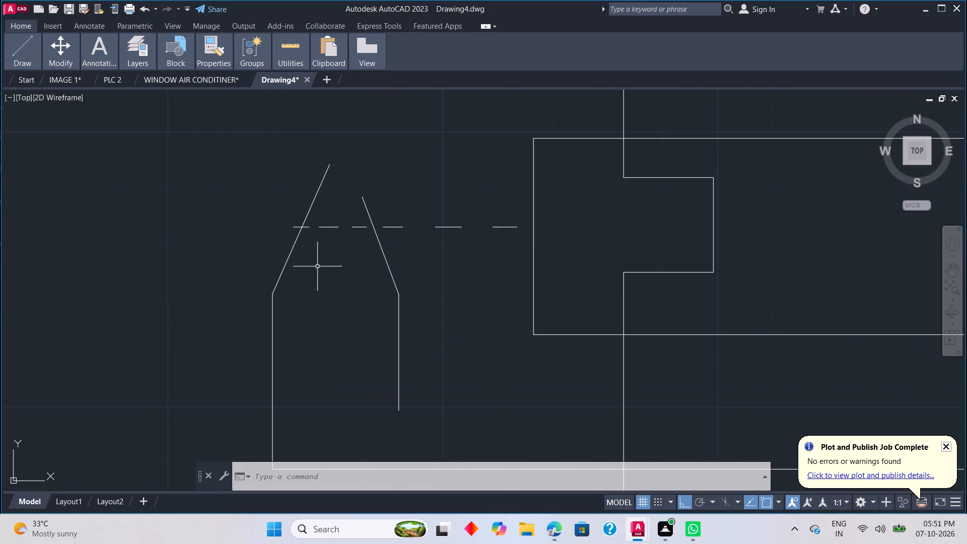
pyautogui.press('l')
pyautogui.press('space')
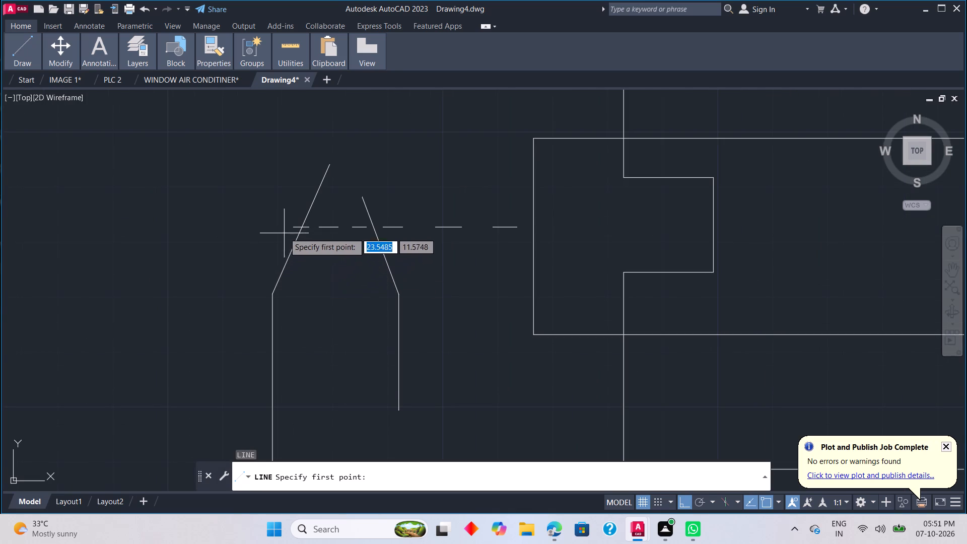
pyautogui.click(266, 227)
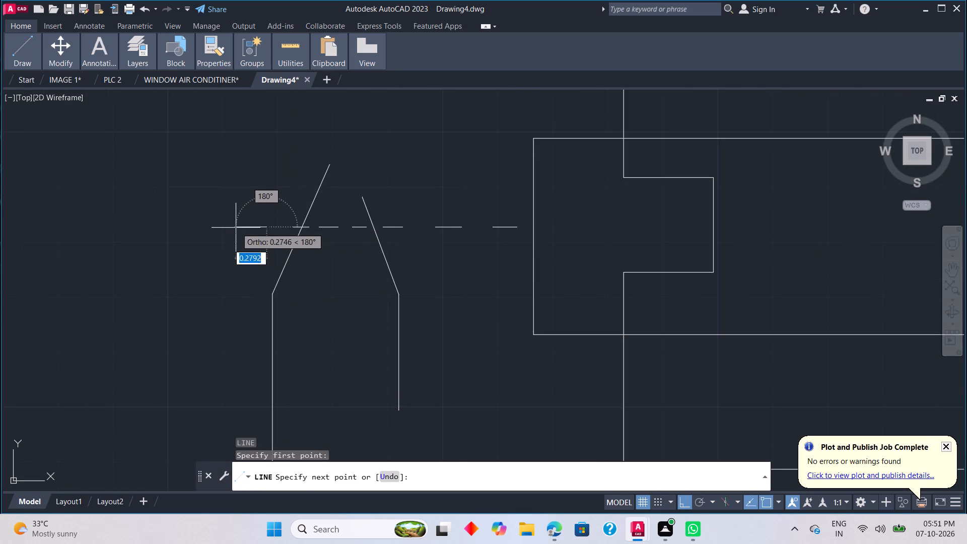
pyautogui.click(235, 228)
pyautogui.press('Escape')
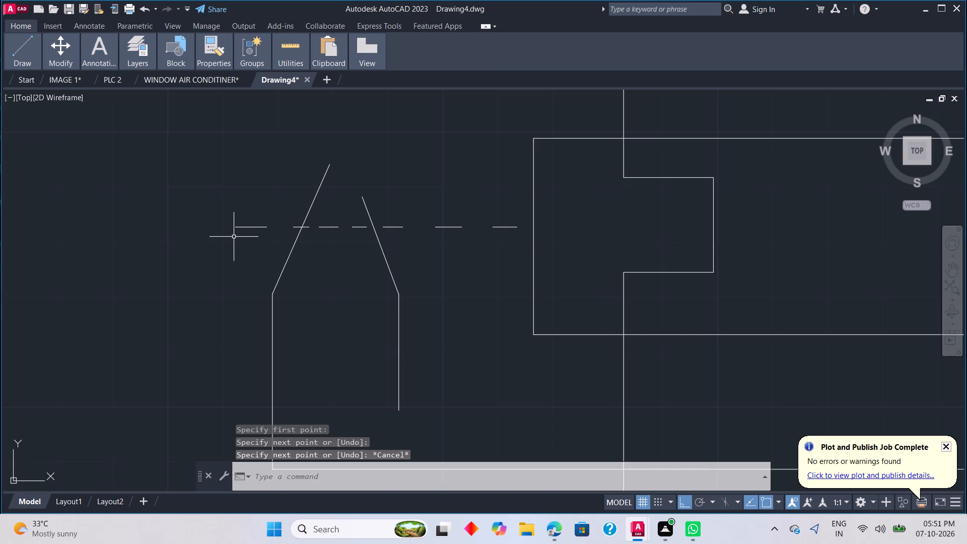
# Draw a small three-segment bracket at the outer end of the dashed row, with short top and bottom arms pointing toward the contacts.
pyautogui.scroll(-2, 233, 236)
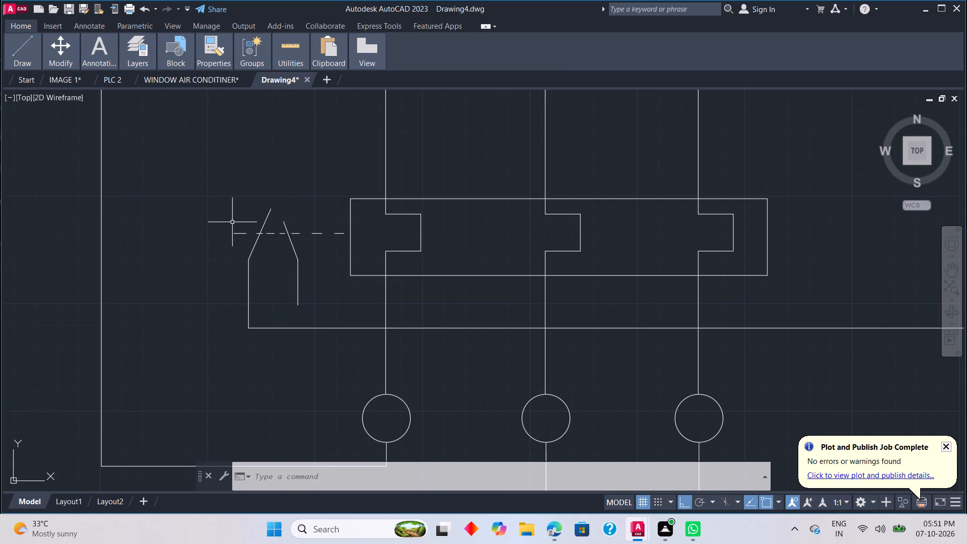
pyautogui.scroll(2, 232, 222)
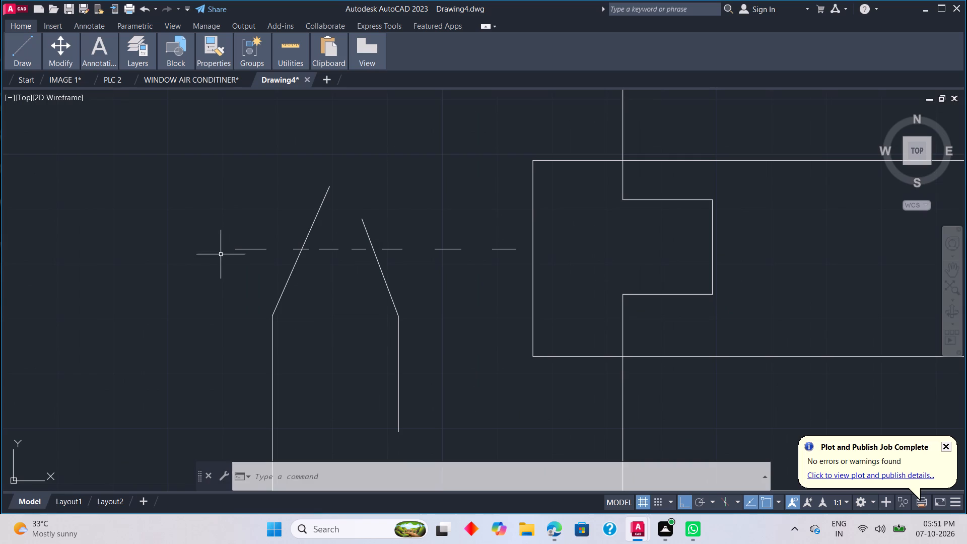
pyautogui.press('l')
pyautogui.press('space')
pyautogui.click(242, 226)
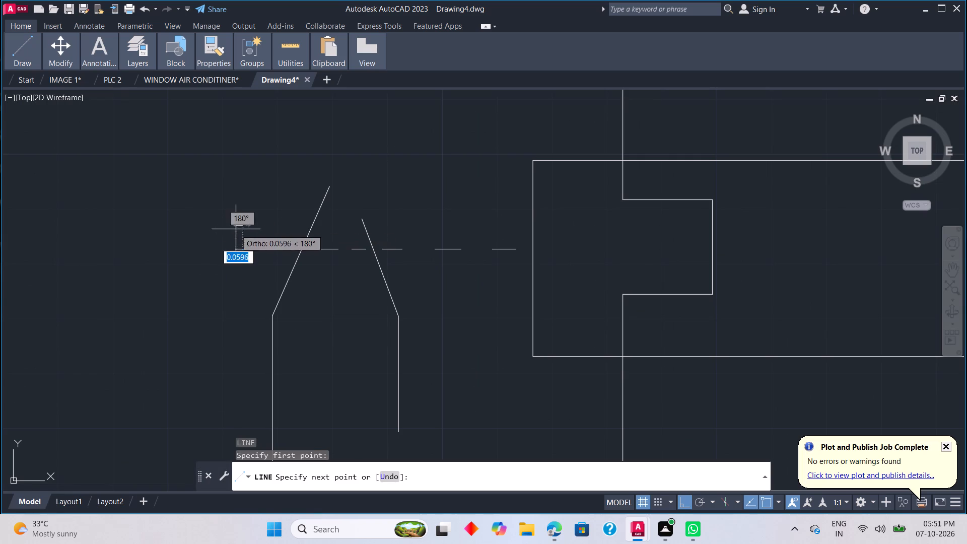
pyautogui.click(233, 228)
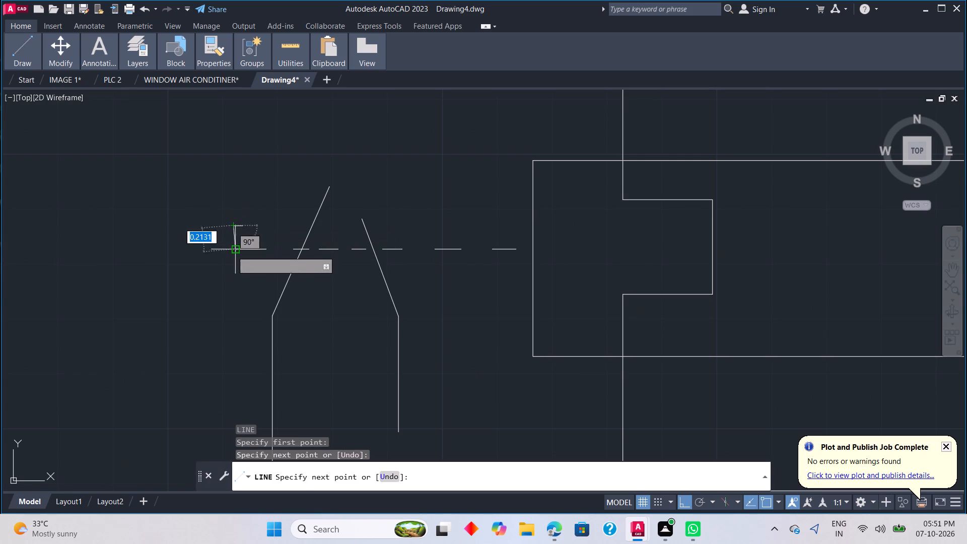
pyautogui.click(228, 266)
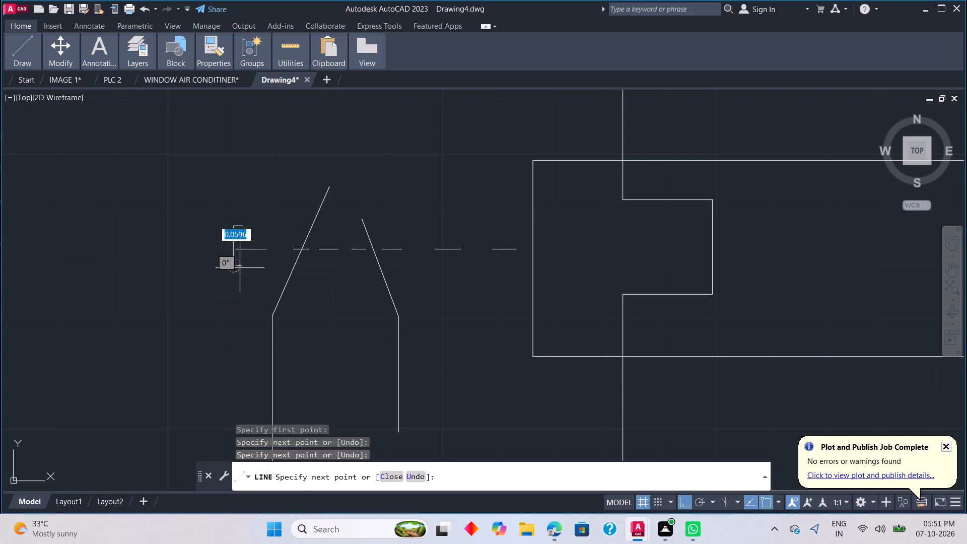
pyautogui.click(250, 265)
pyautogui.press('Escape')
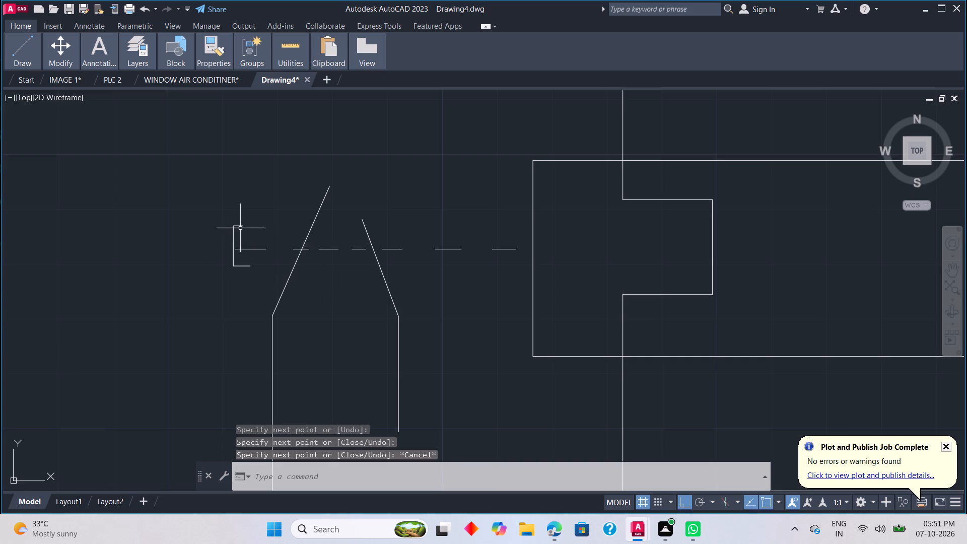
# Replace the bracket's top arm with a longer horizontal line from its upper corner, matching the bottom arm's length.
pyautogui.click(240, 227)
pyautogui.press('Delete')
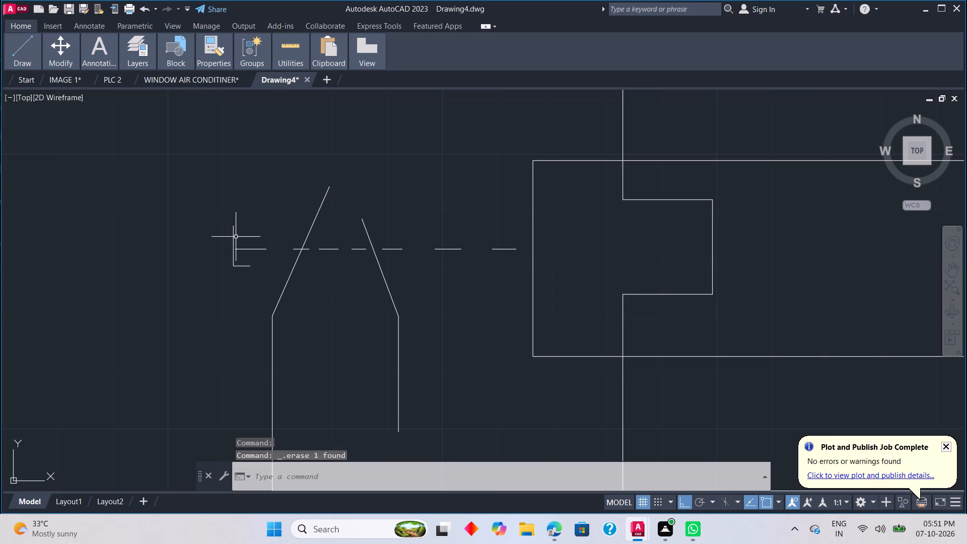
pyautogui.press('l')
pyautogui.press('space')
pyautogui.click(236, 225)
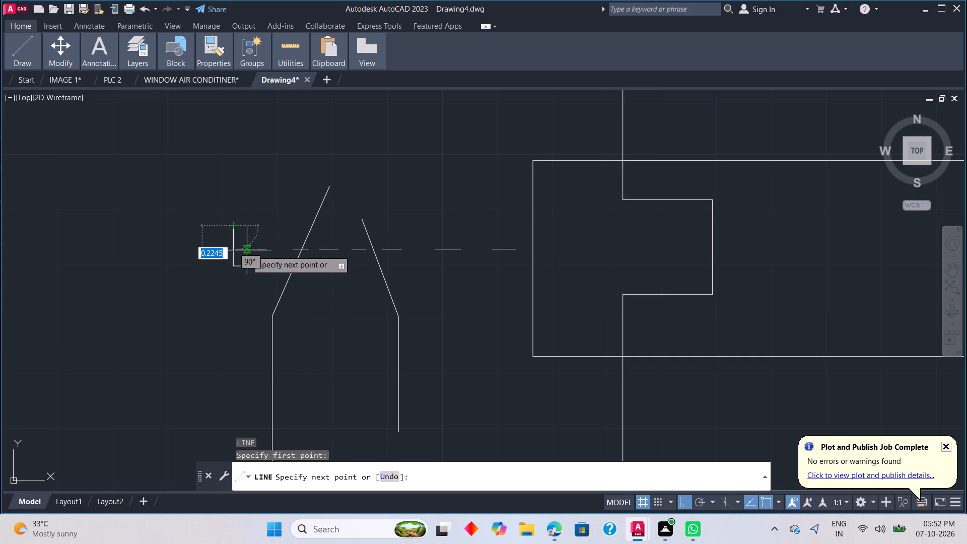
pyautogui.click(250, 229)
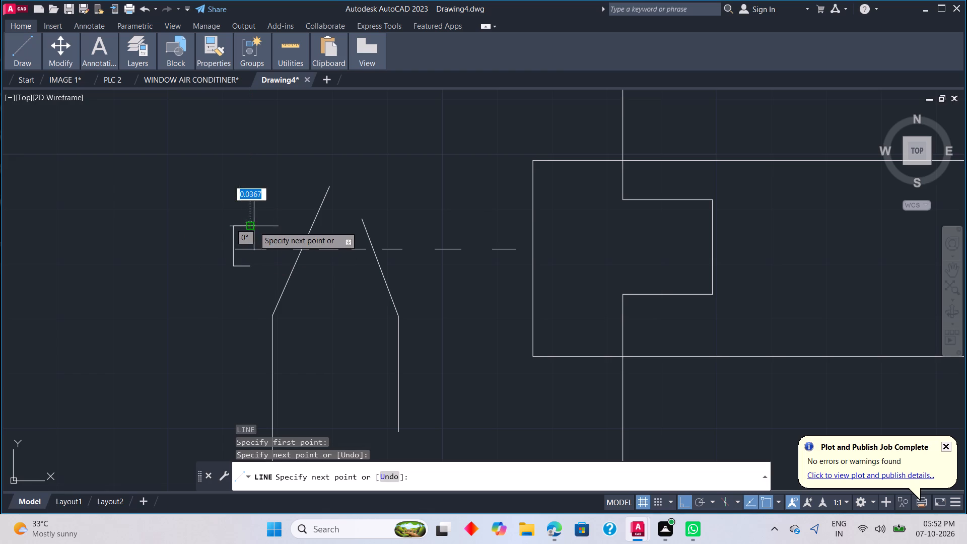
pyautogui.press('Escape')
pyautogui.scroll(1, 252, 286)
pyautogui.scroll(-3, 252, 286)
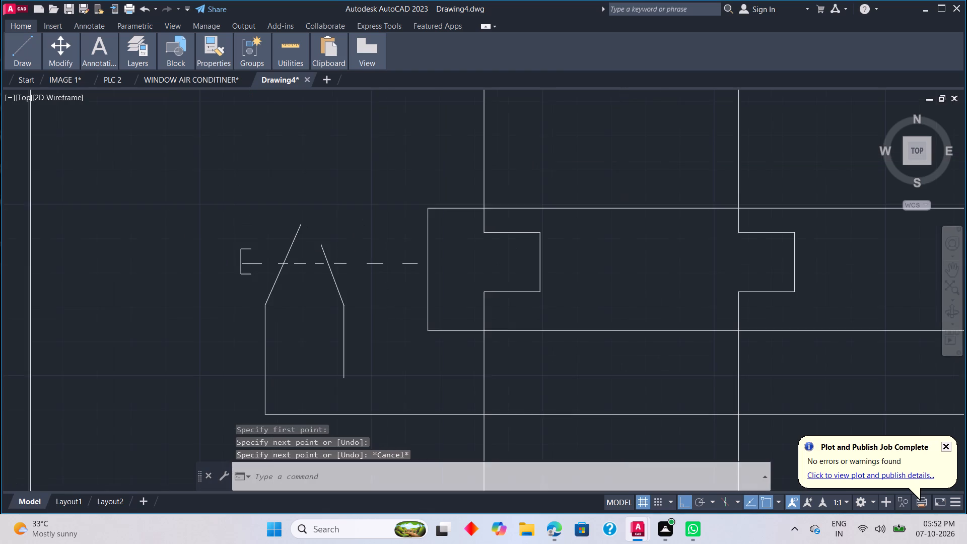
# Extend the outermost dash of the auxiliary contact linkage to meet the vertical line of the small bracket.
pyautogui.scroll(6, 252, 286)
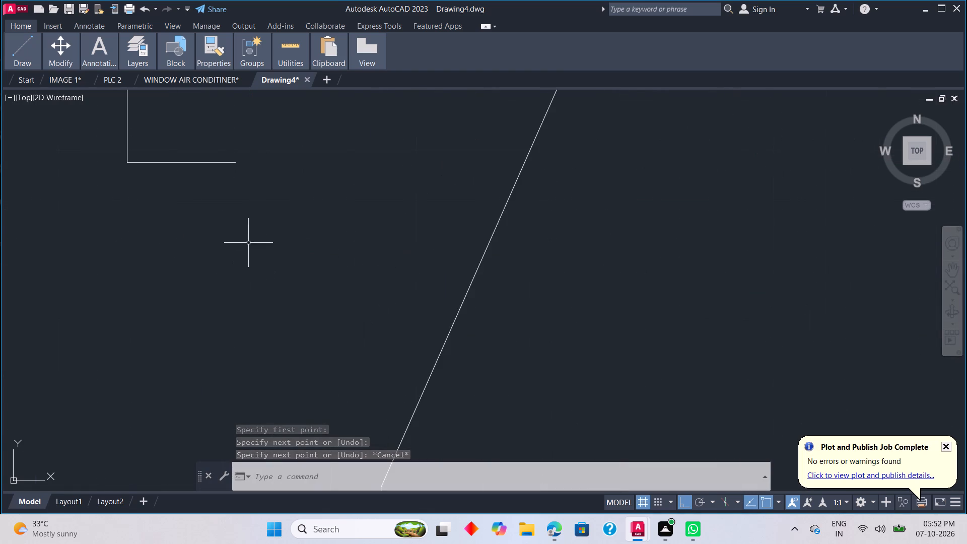
pyautogui.scroll(-3, 245, 228)
pyautogui.press('e')
pyautogui.write('X')
pyautogui.press('space')
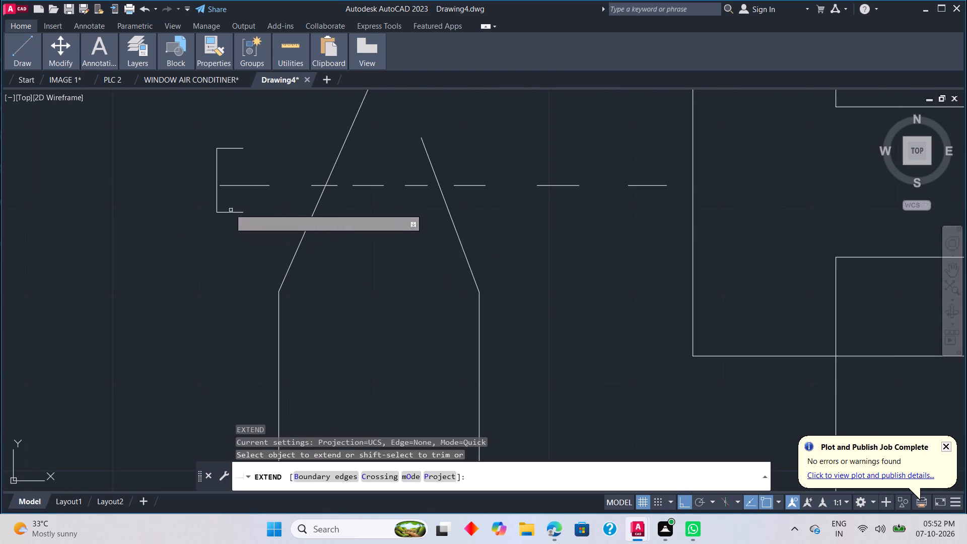
pyautogui.click(228, 186)
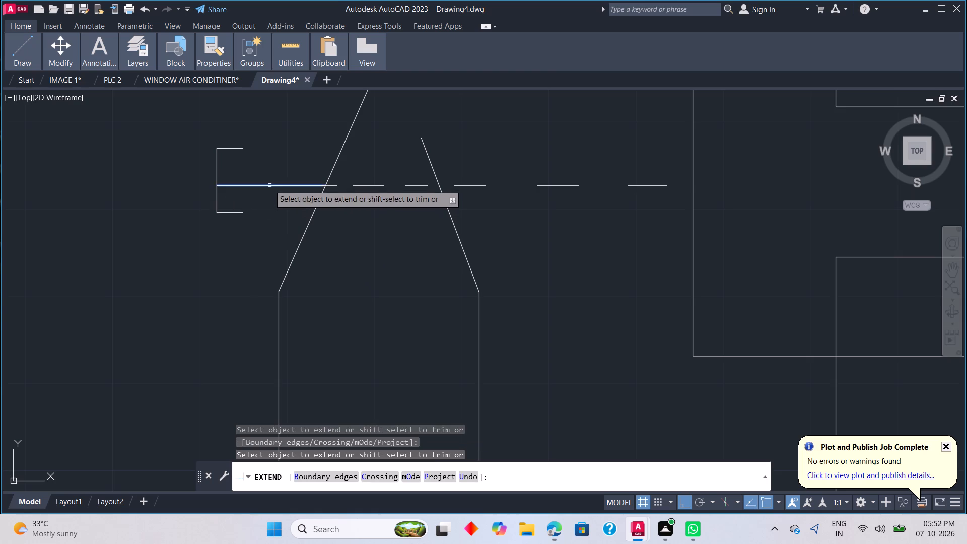
pyautogui.press('Escape')
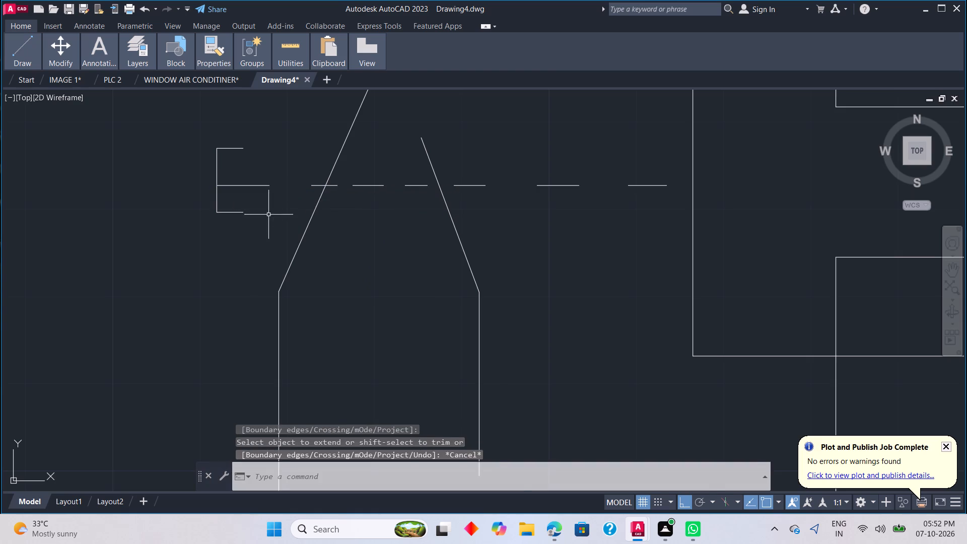
# Draw a short horizontal dash starting on the rightmost main contact's slanted line and running toward the middle contact.
pyautogui.scroll(-2, 268, 221)
pyautogui.scroll(-2, 232, 260)
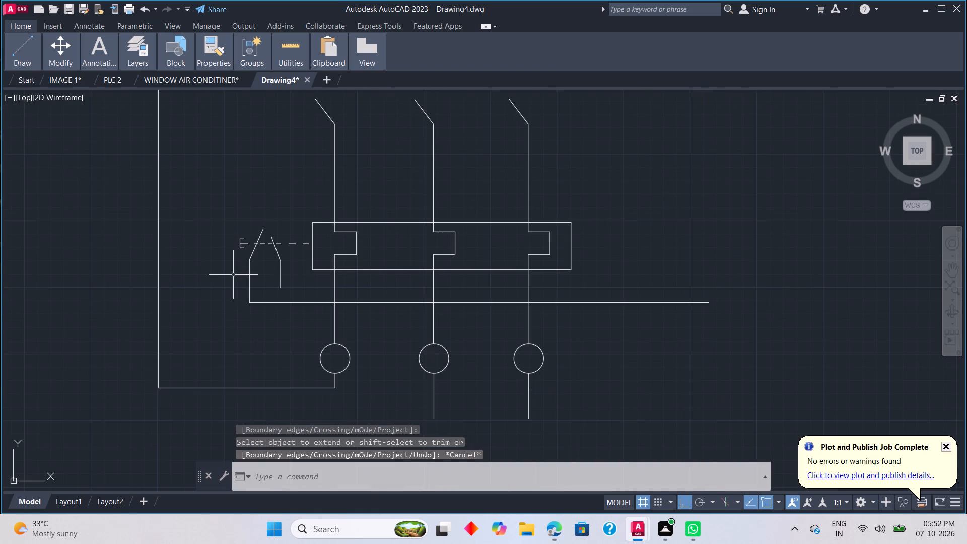
pyautogui.moveTo(229, 276); pyautogui.dragTo(220, 298, button='middle')
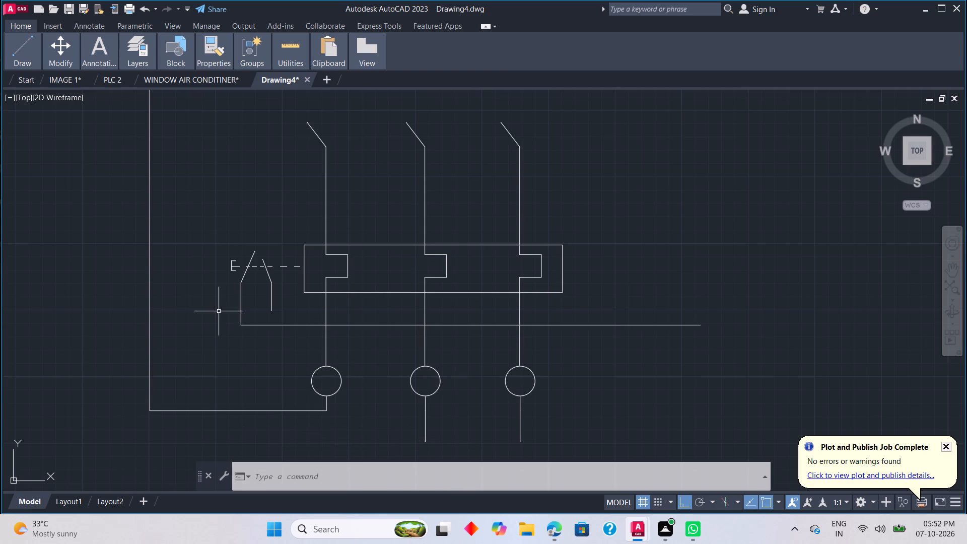
pyautogui.moveTo(190, 342); pyautogui.dragTo(169, 373, button='middle')
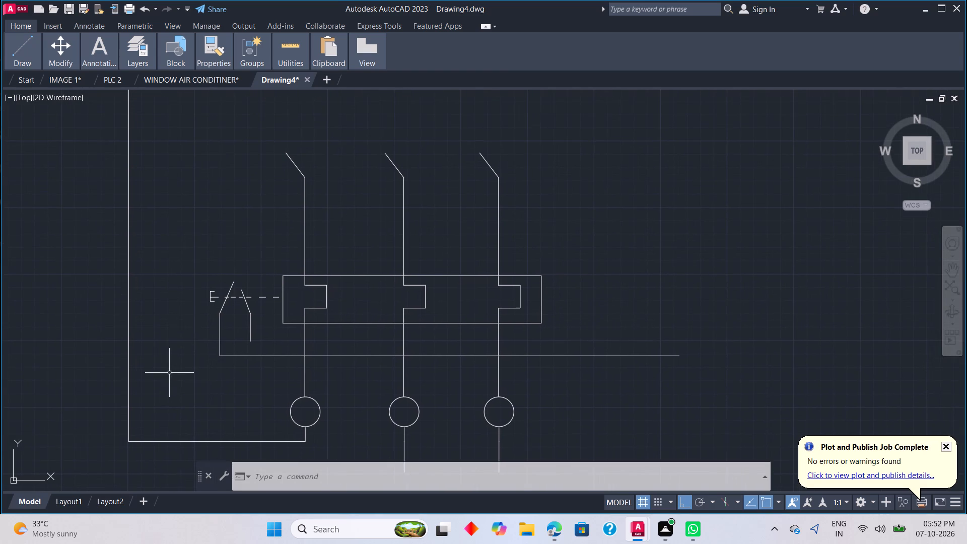
pyautogui.moveTo(236, 286); pyautogui.dragTo(214, 336, button='middle')
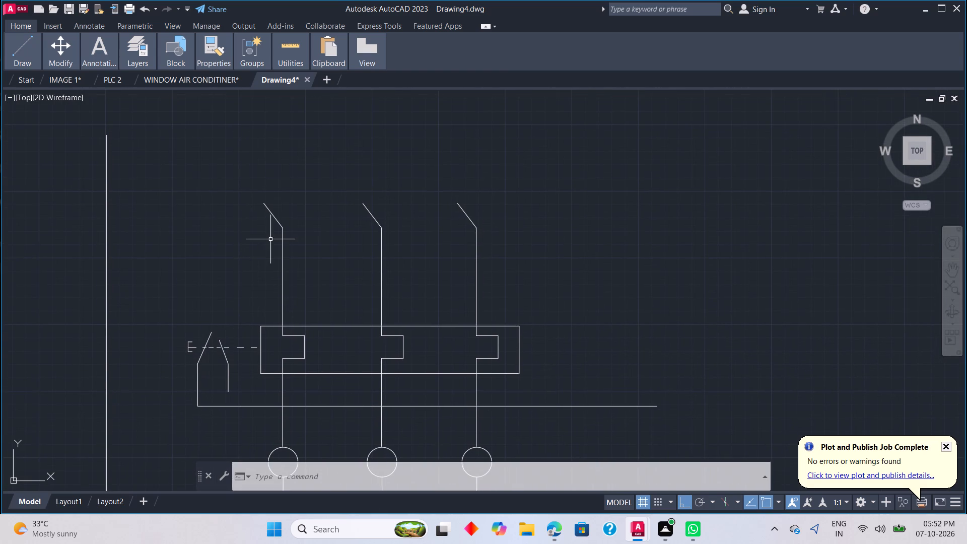
pyautogui.moveTo(270, 239); pyautogui.dragTo(250, 343, button='middle')
pyautogui.scroll(2, 244, 322)
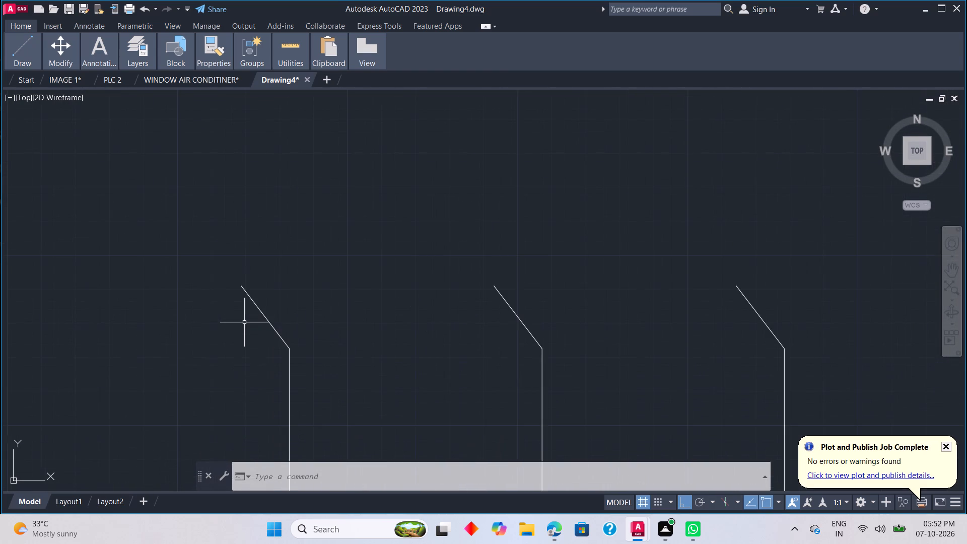
pyautogui.scroll(1, 244, 322)
pyautogui.scroll(-1, 244, 322)
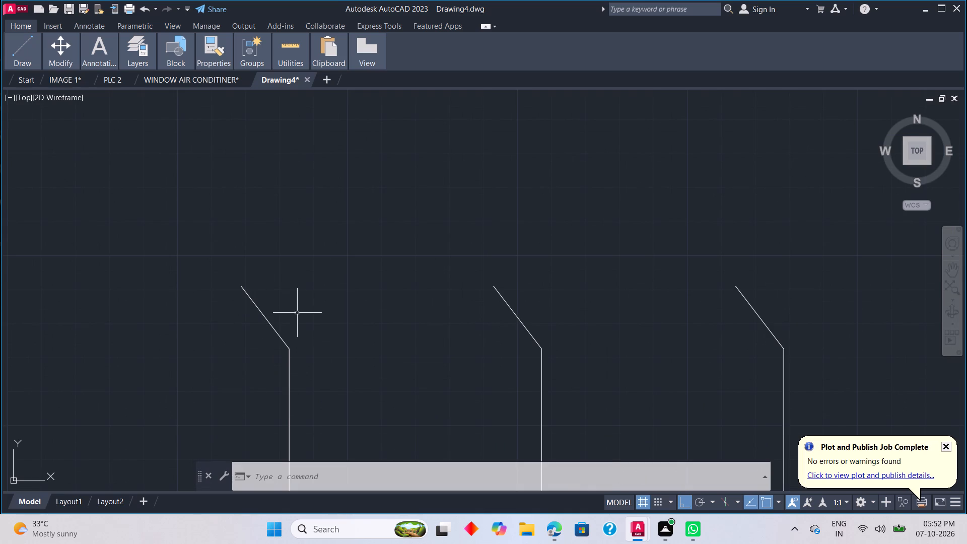
pyautogui.scroll(-1, 324, 326)
pyautogui.press('l')
pyautogui.press('space')
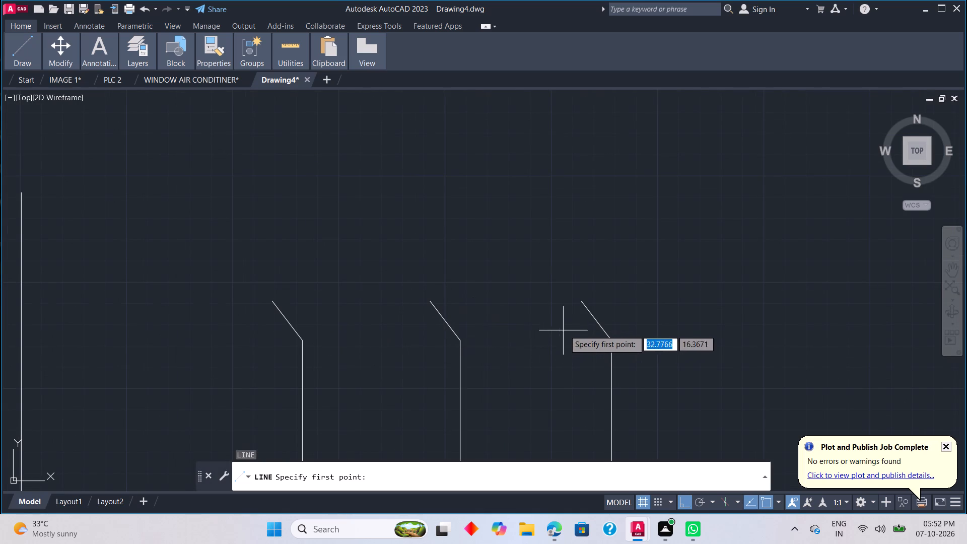
pyautogui.scroll(1, 595, 338)
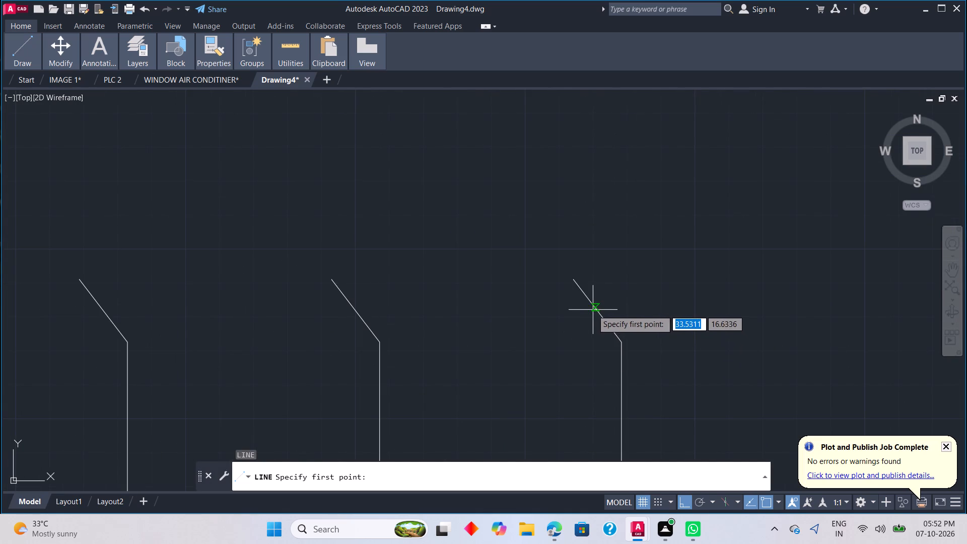
pyautogui.click(590, 306)
pyautogui.click(567, 303)
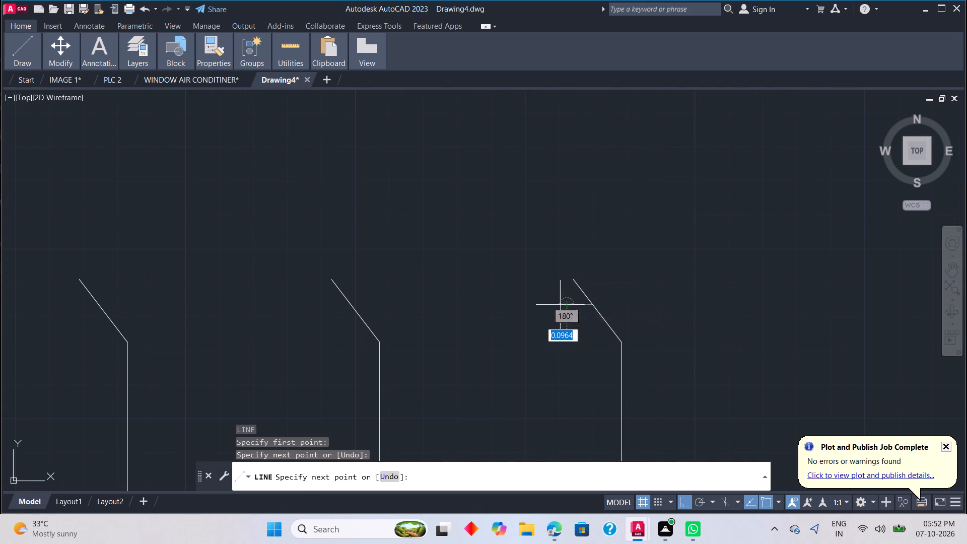
pyautogui.press('space')
# Continue the row with two more short horizontal dashes toward the middle main contact, leaving even gaps between them.
pyautogui.press('space')
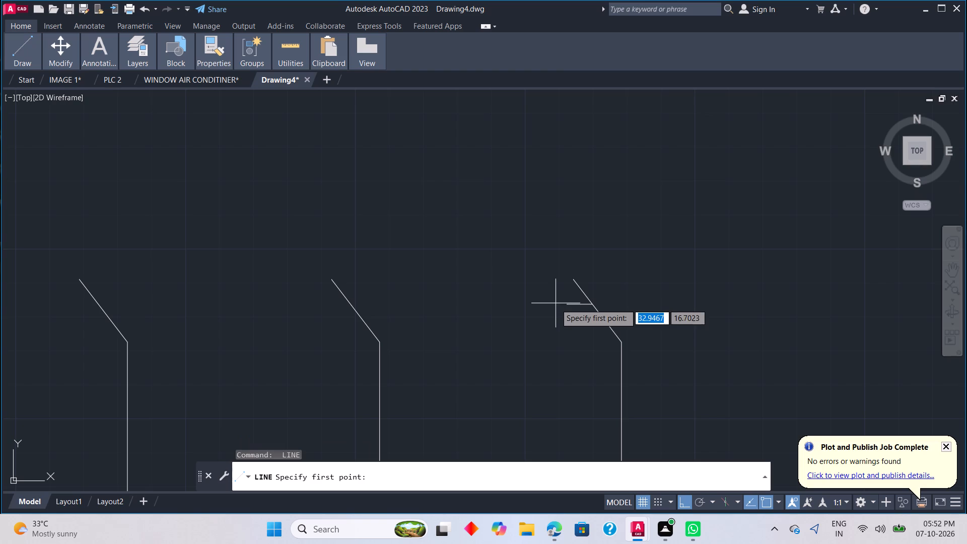
pyautogui.click(546, 305)
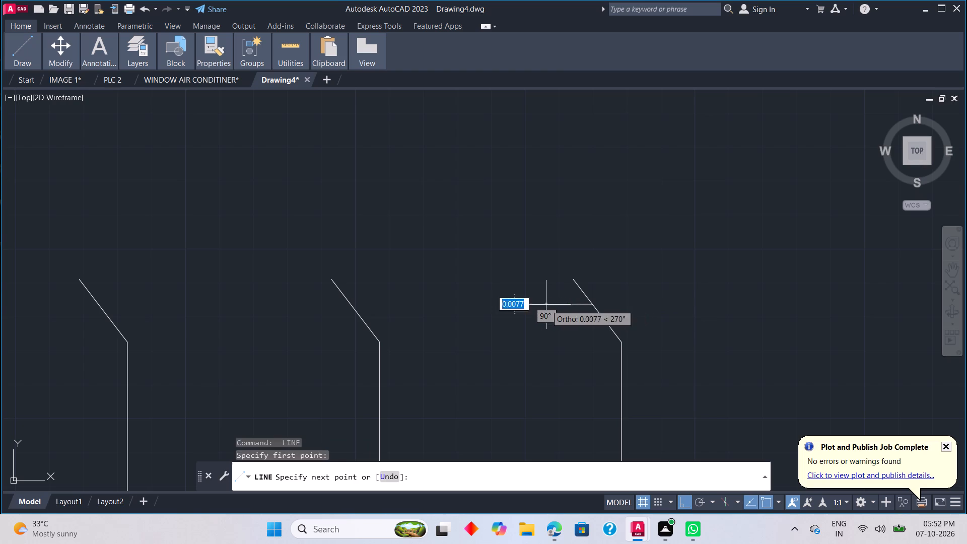
pyautogui.click(517, 304)
pyautogui.press('space')
pyautogui.press('space')
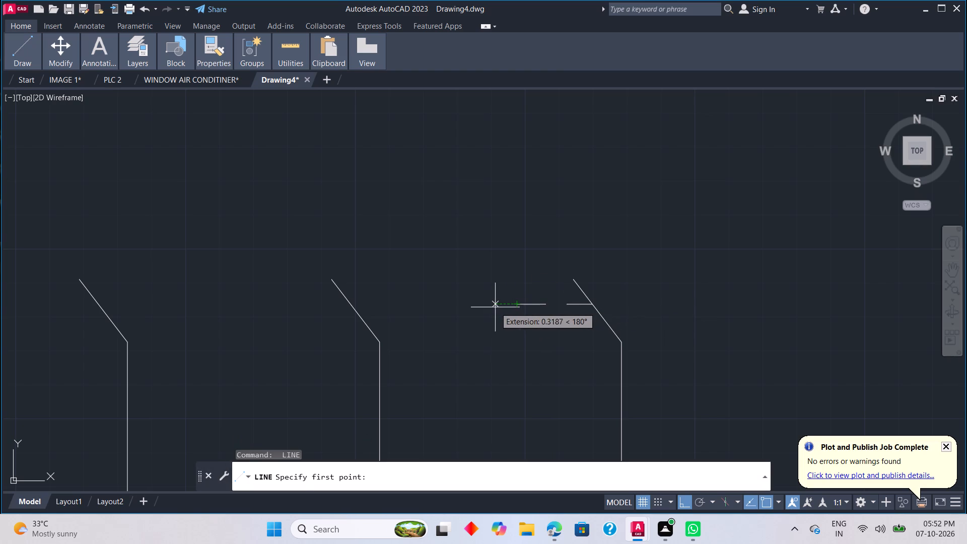
pyautogui.click(495, 307)
pyautogui.click(468, 307)
pyautogui.press('space')
# Add two further short horizontal dashes in the same row, bringing it close to the middle main contact's slanted line.
pyautogui.press('space')
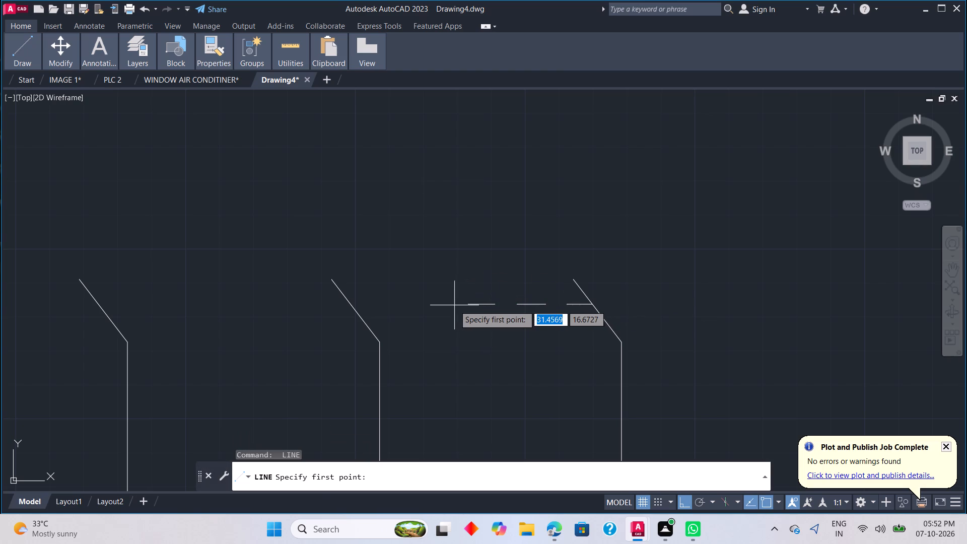
pyautogui.click(444, 305)
pyautogui.press('space')
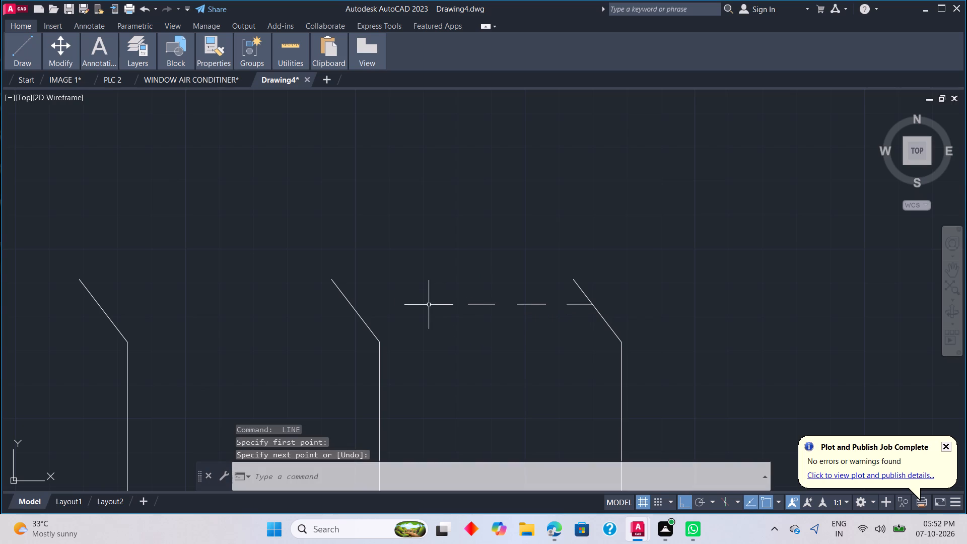
pyautogui.press('space')
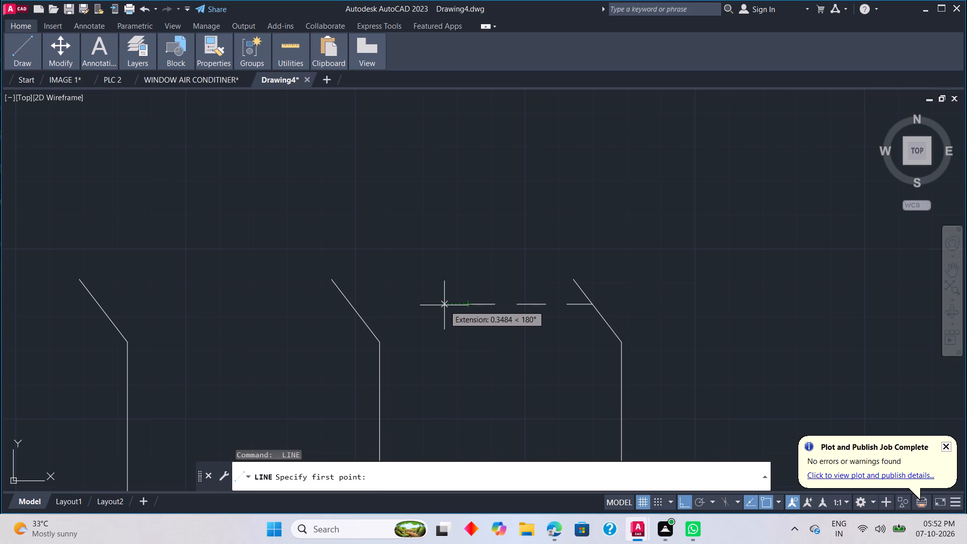
pyautogui.click(444, 305)
pyautogui.click(425, 304)
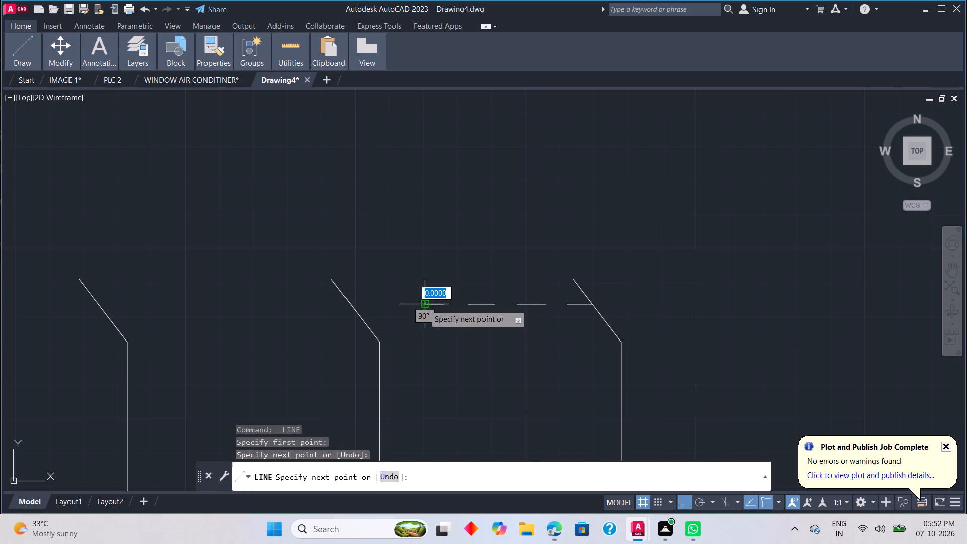
pyautogui.press('space')
pyautogui.scroll(2, 420, 305)
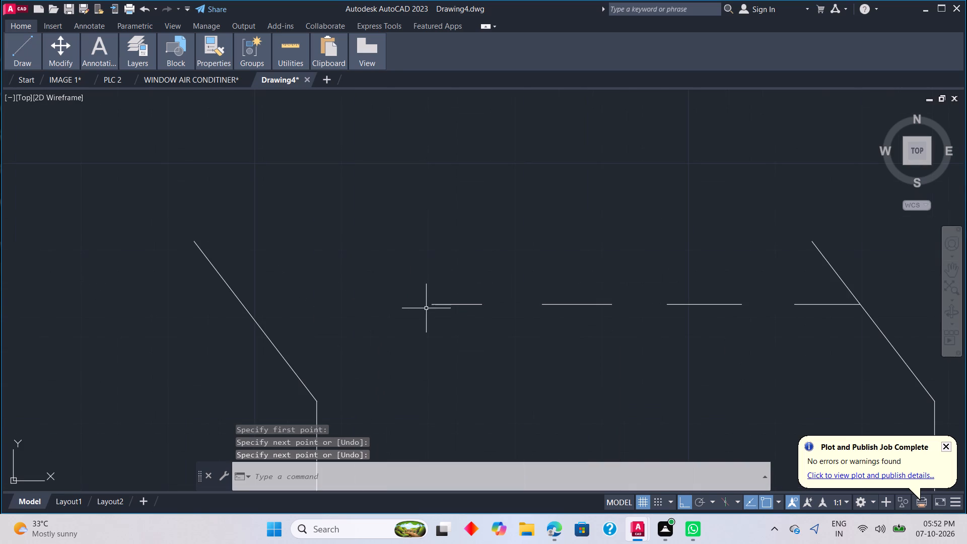
pyautogui.press('space')
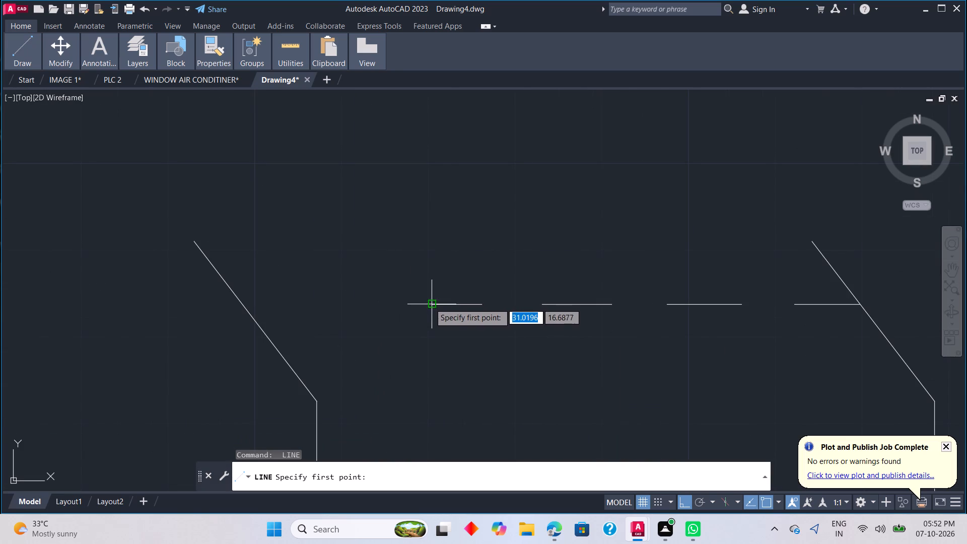
pyautogui.scroll(-3, 428, 304)
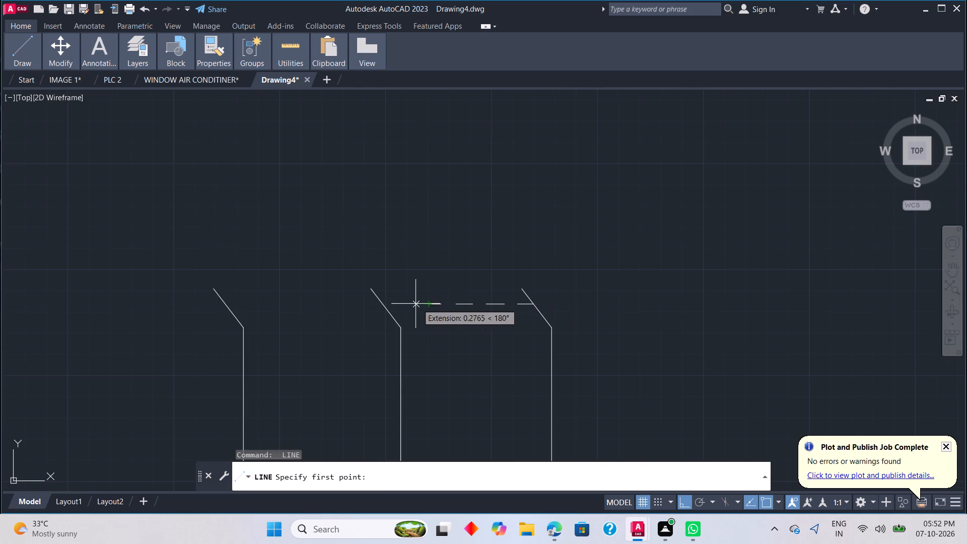
pyautogui.scroll(1, 415, 305)
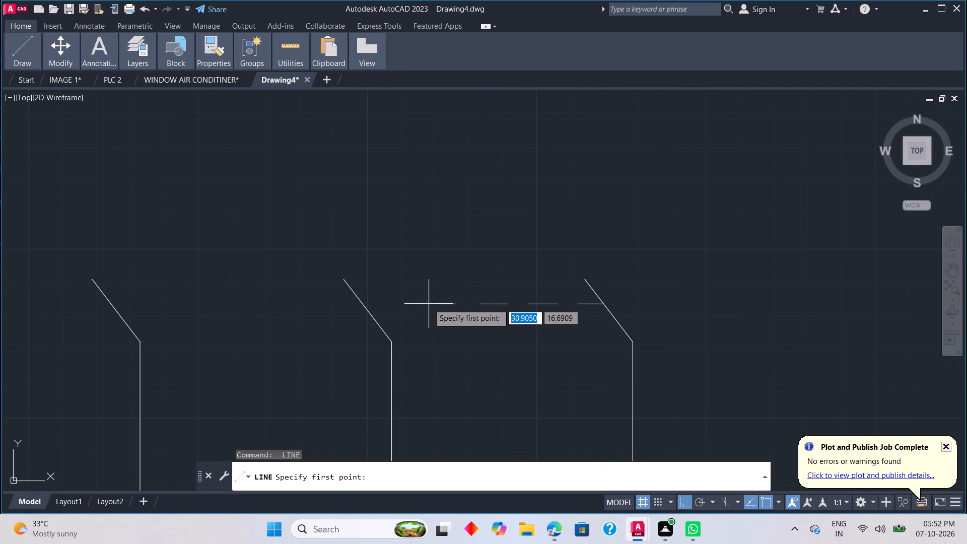
pyautogui.click(415, 307)
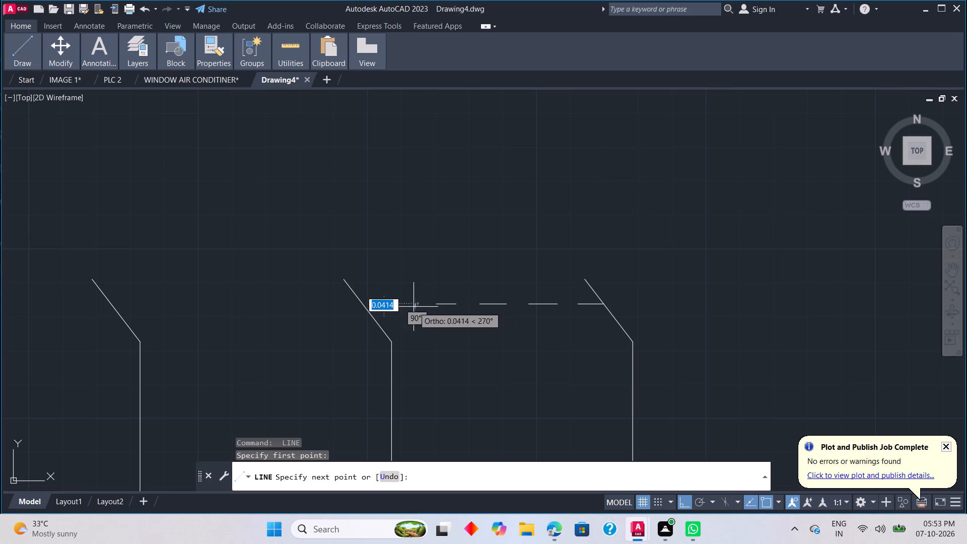
pyautogui.click(392, 305)
pyautogui.press('space')
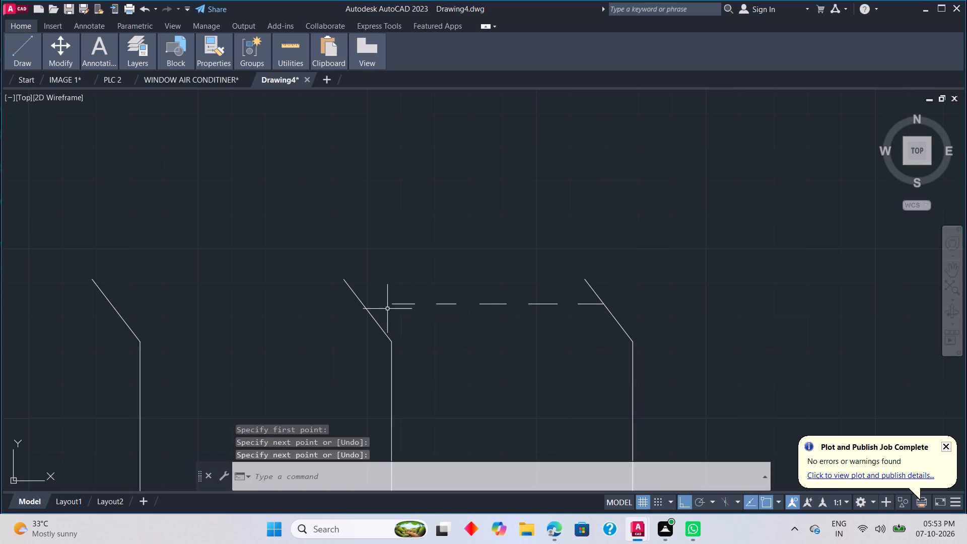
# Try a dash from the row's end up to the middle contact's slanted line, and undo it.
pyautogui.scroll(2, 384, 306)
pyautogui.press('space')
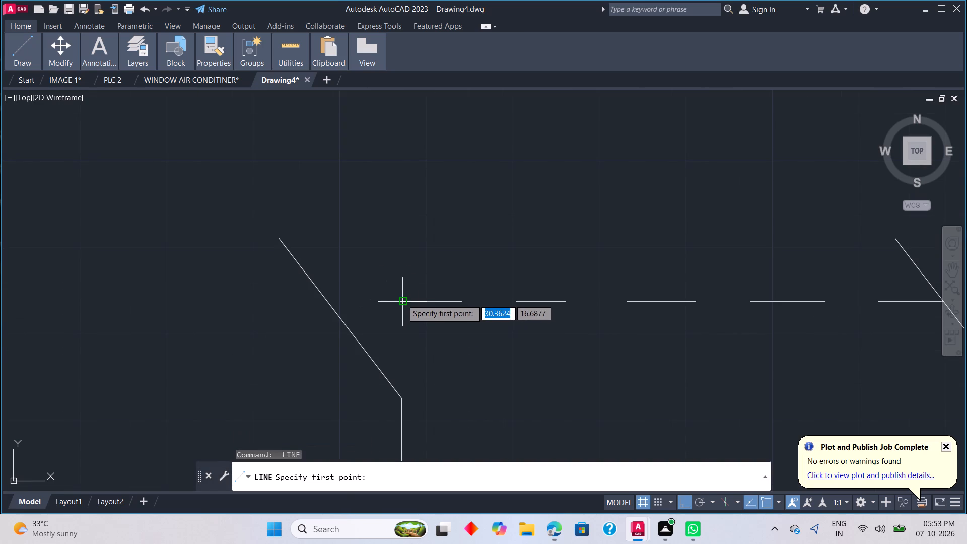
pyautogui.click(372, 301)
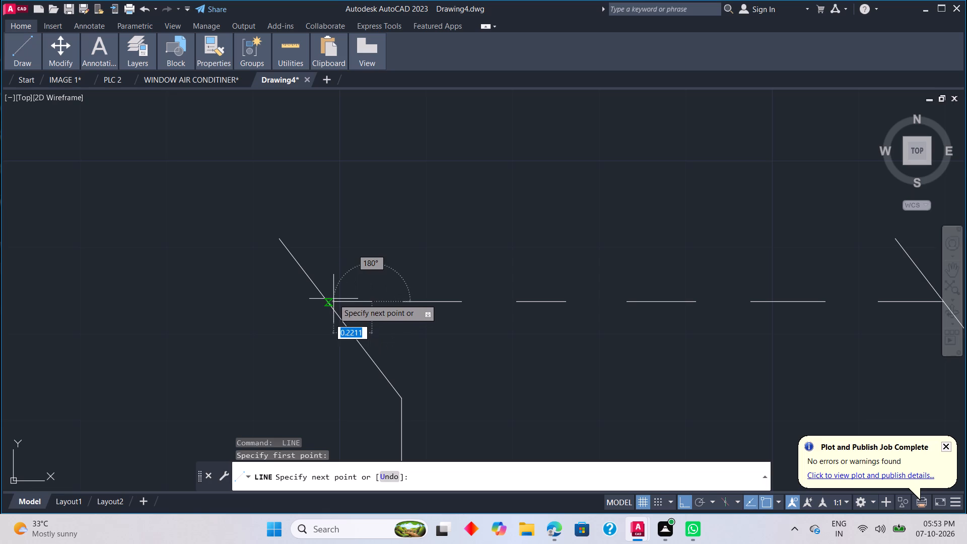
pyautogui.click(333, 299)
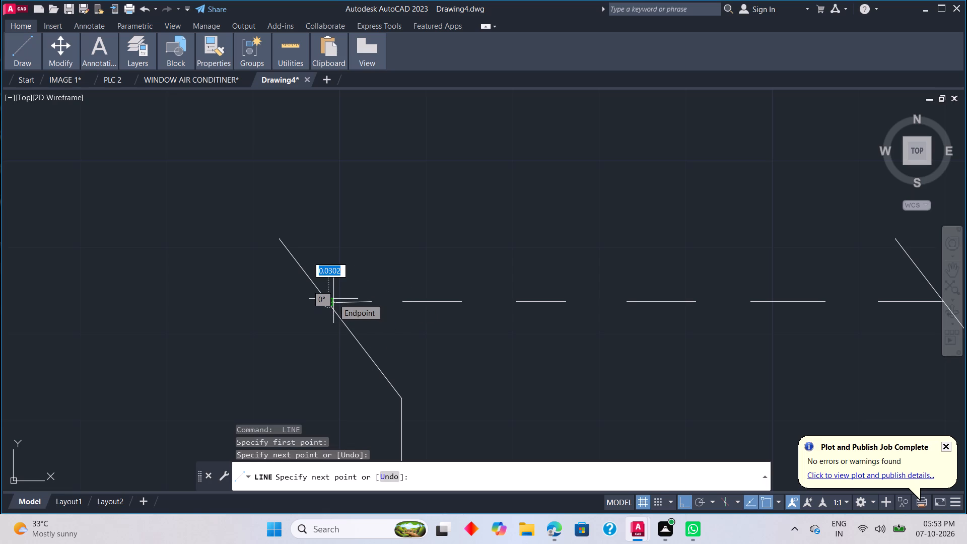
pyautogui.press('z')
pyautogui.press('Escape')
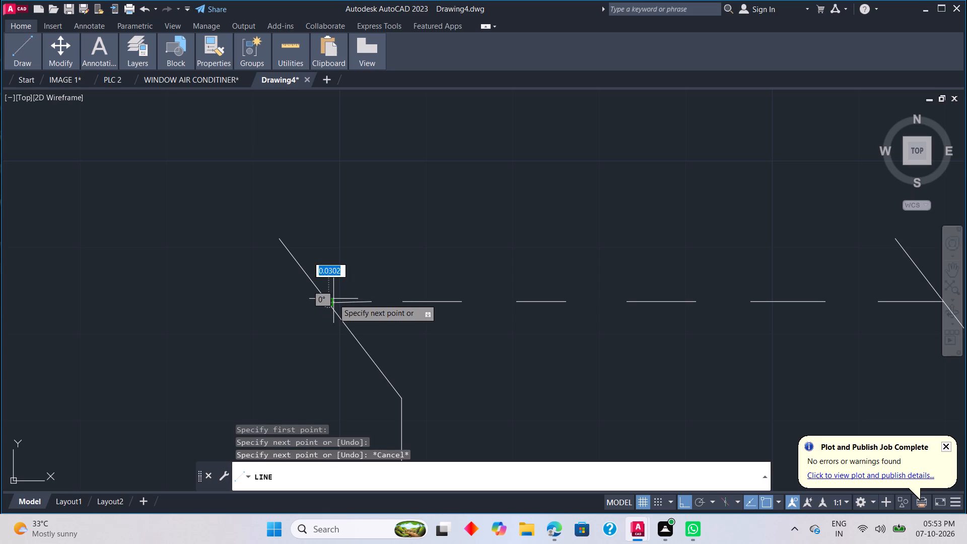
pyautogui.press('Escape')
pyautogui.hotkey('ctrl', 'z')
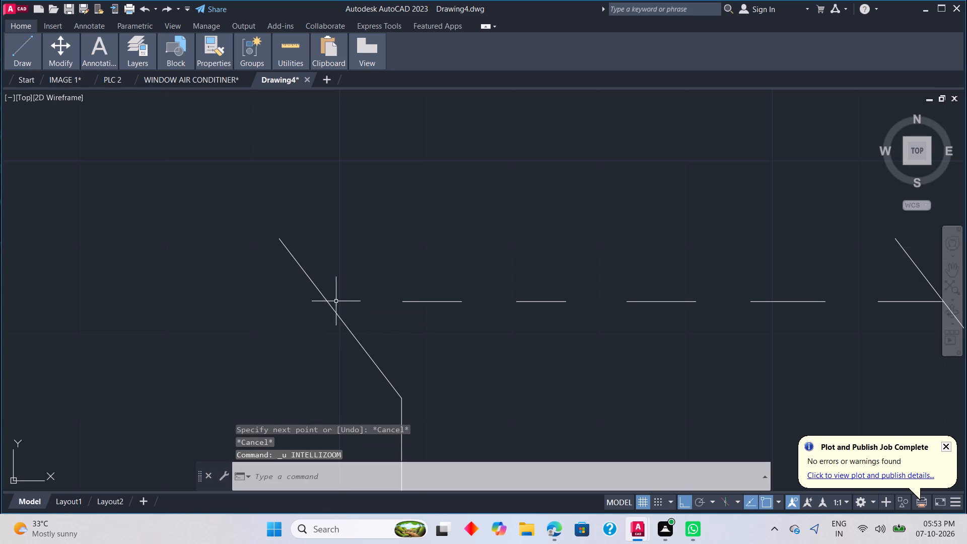
# Draw a level dash at the row's end, stopping just short of the middle main contact's slanted line.
pyautogui.press('l')
pyautogui.press('space')
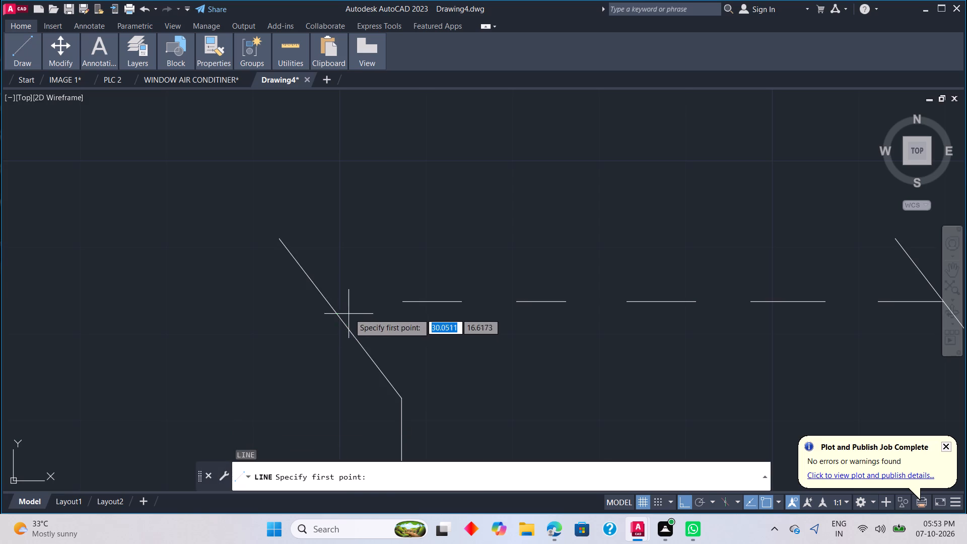
pyautogui.scroll(2, 363, 309)
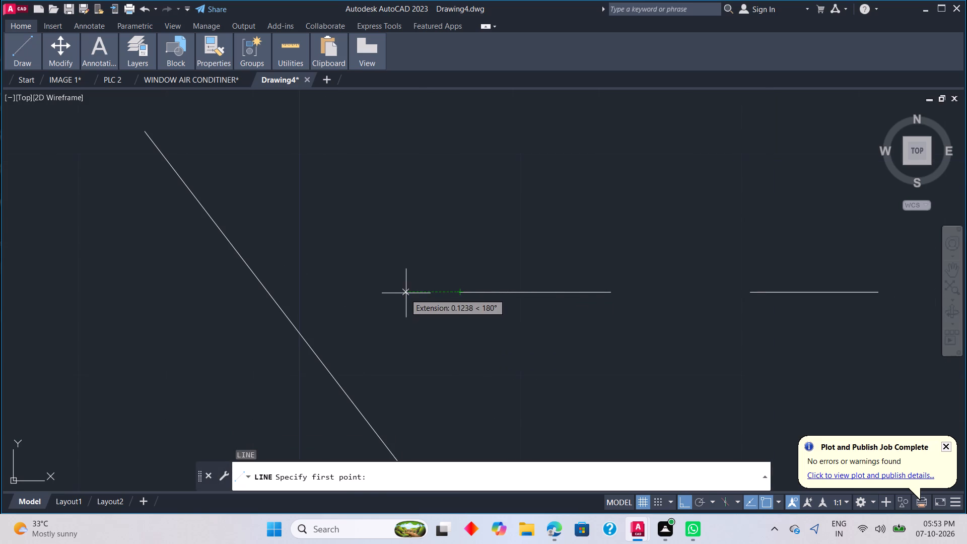
pyautogui.click(407, 293)
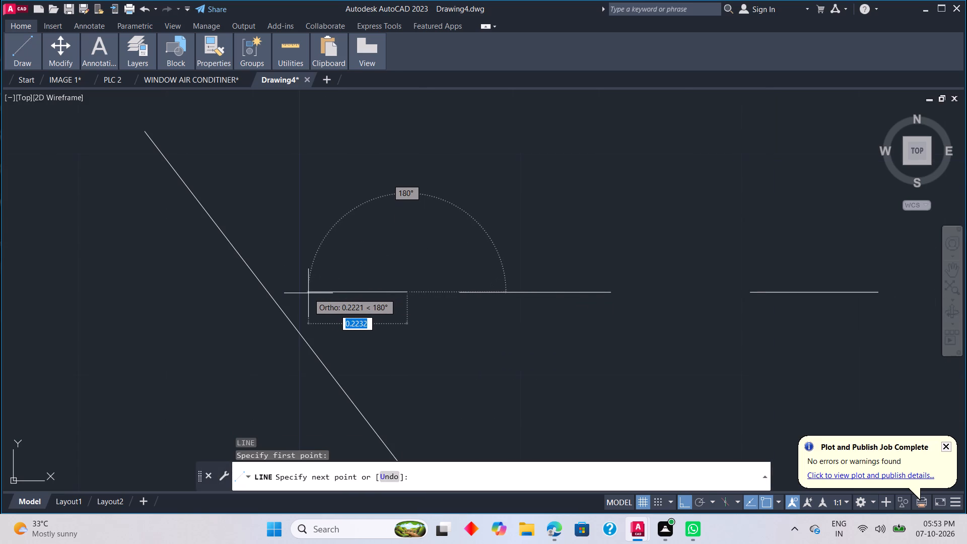
pyautogui.click(302, 293)
pyautogui.press('Escape')
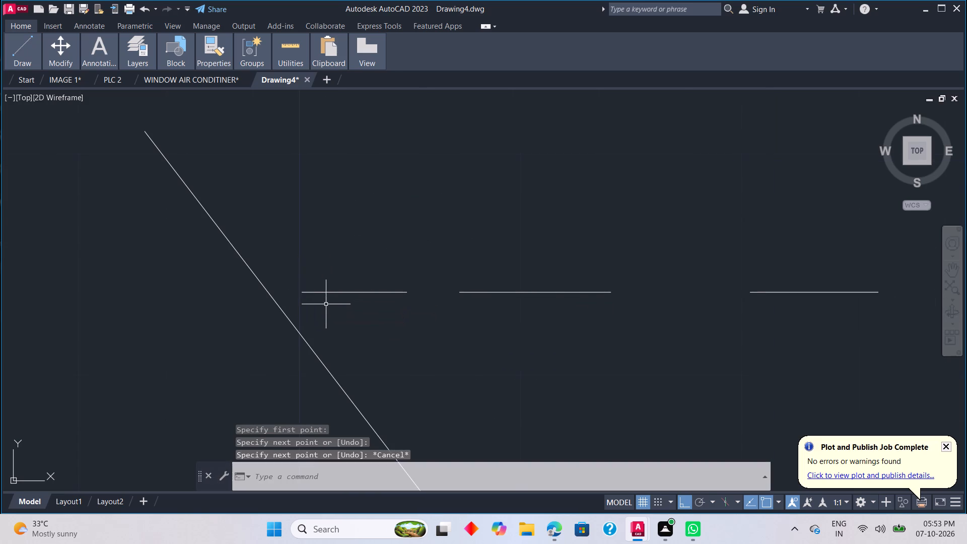
# Turn off the Extension and Insertion object snaps for drawing the next dash.
pyautogui.scroll(-4, 346, 307)
pyautogui.scroll(3, 344, 320)
pyautogui.moveTo(342, 313); pyautogui.dragTo(377, 400, button='middle')
pyautogui.scroll(2, 386, 382)
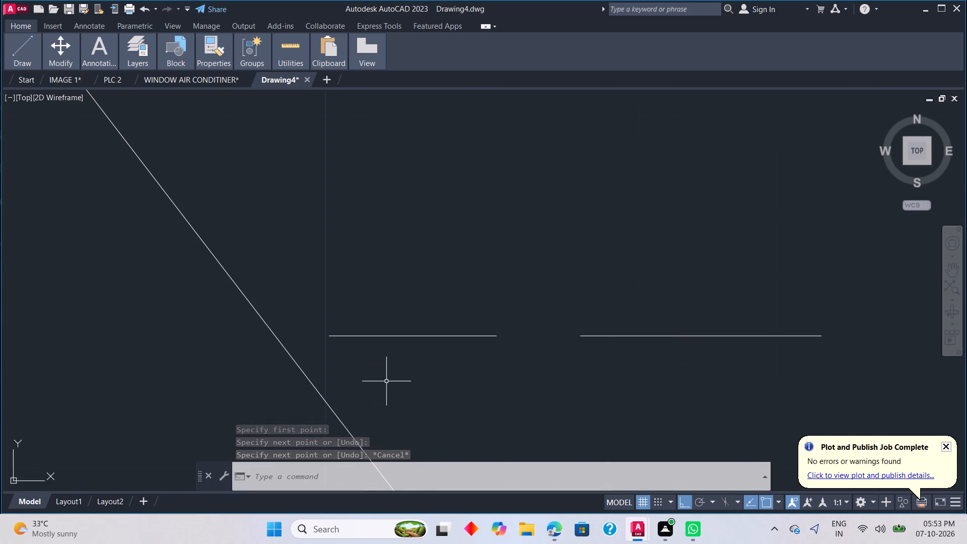
pyautogui.press('l')
pyautogui.press('space')
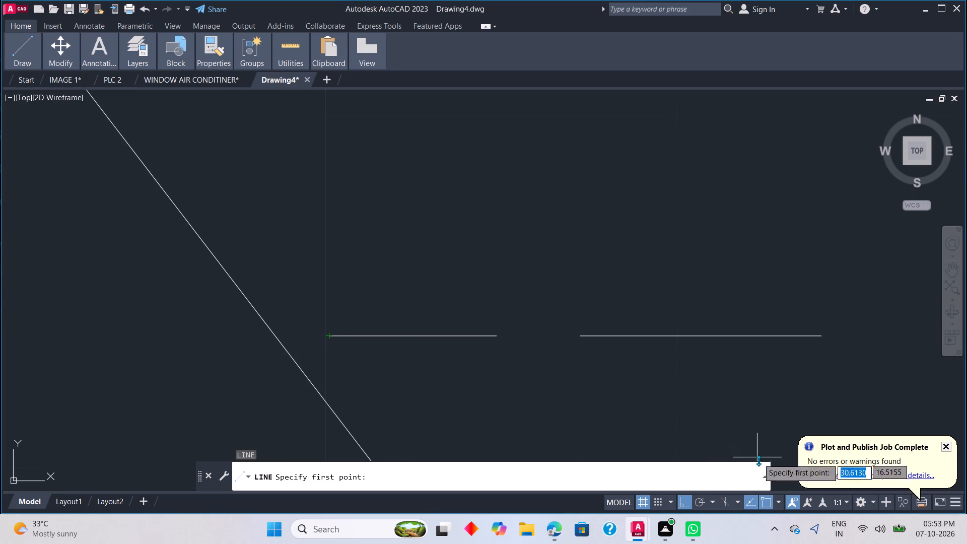
pyautogui.click(781, 500)
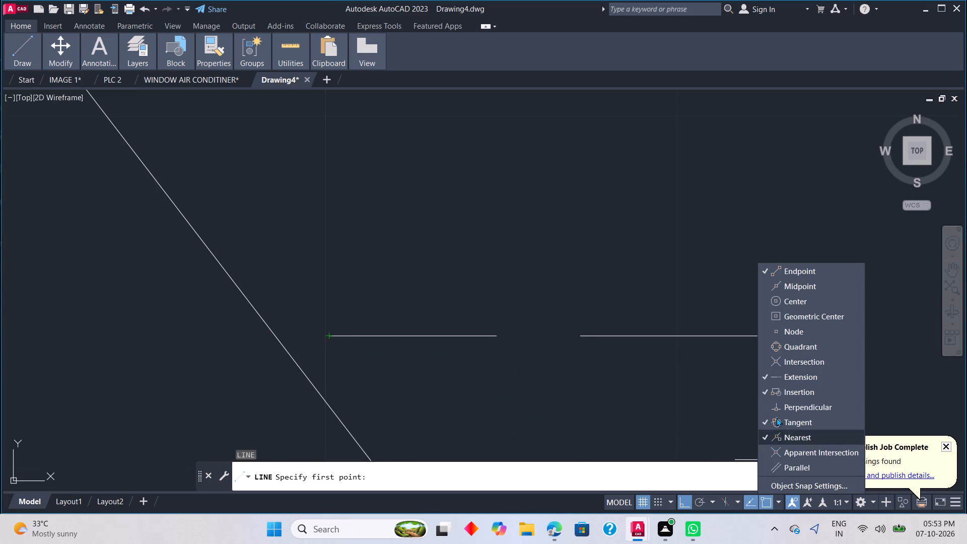
pyautogui.click(771, 374)
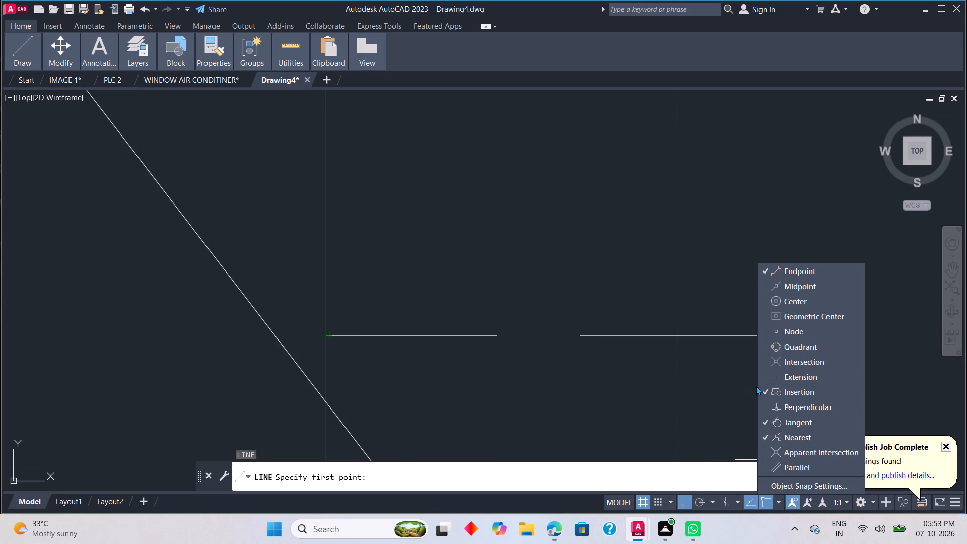
pyautogui.click(768, 388)
pyautogui.click(545, 391)
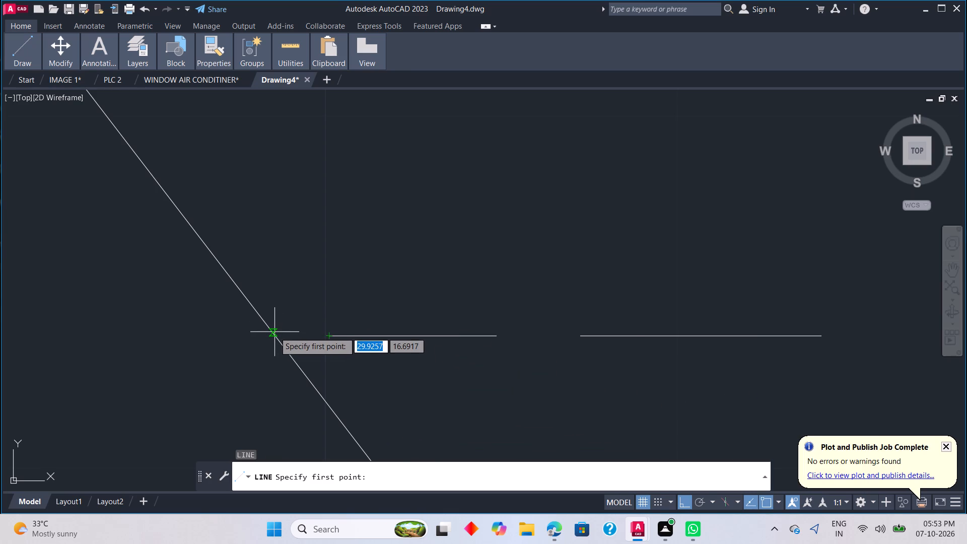
# Start a line just right of the middle main contact's slanted line, level with the existing row of dashes.
pyautogui.scroll(6, 274, 332)
pyautogui.scroll(-3, 459, 407)
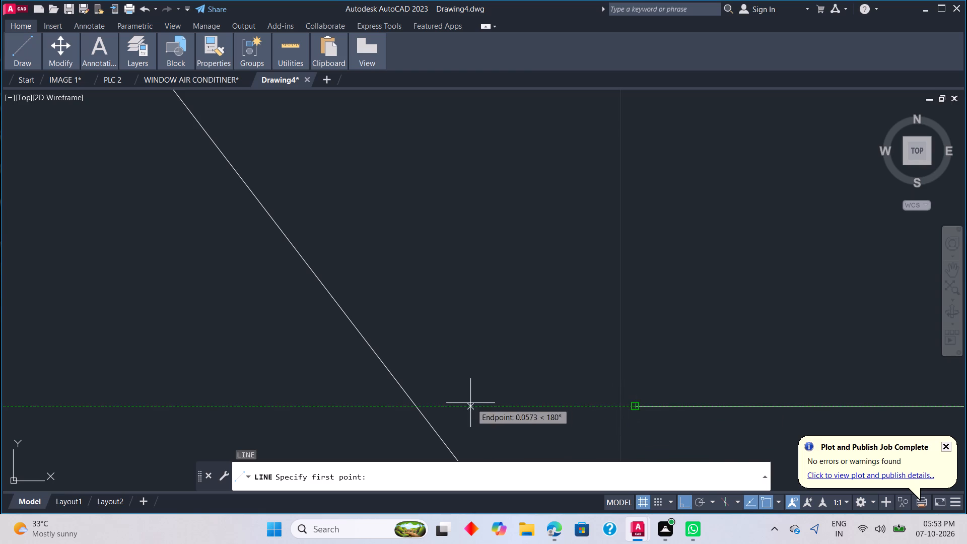
pyautogui.click(430, 401)
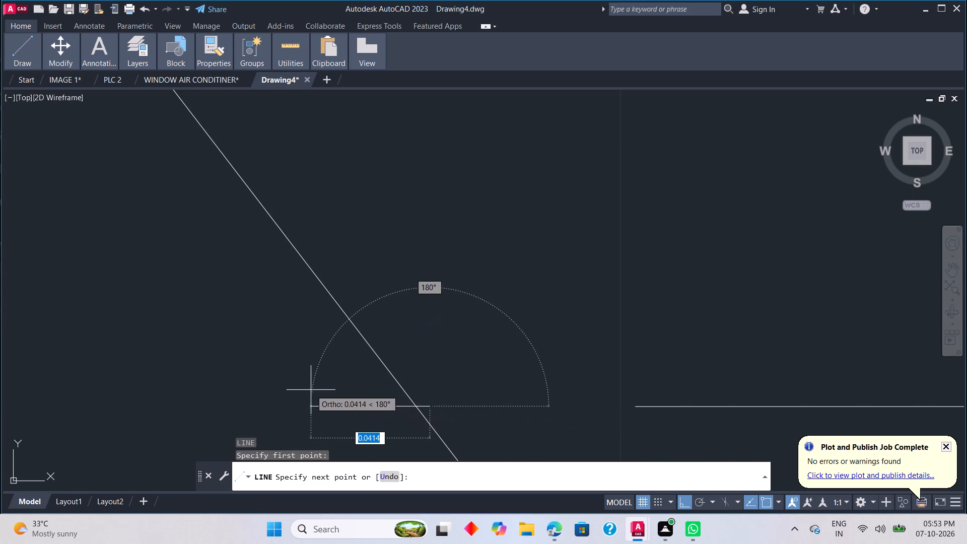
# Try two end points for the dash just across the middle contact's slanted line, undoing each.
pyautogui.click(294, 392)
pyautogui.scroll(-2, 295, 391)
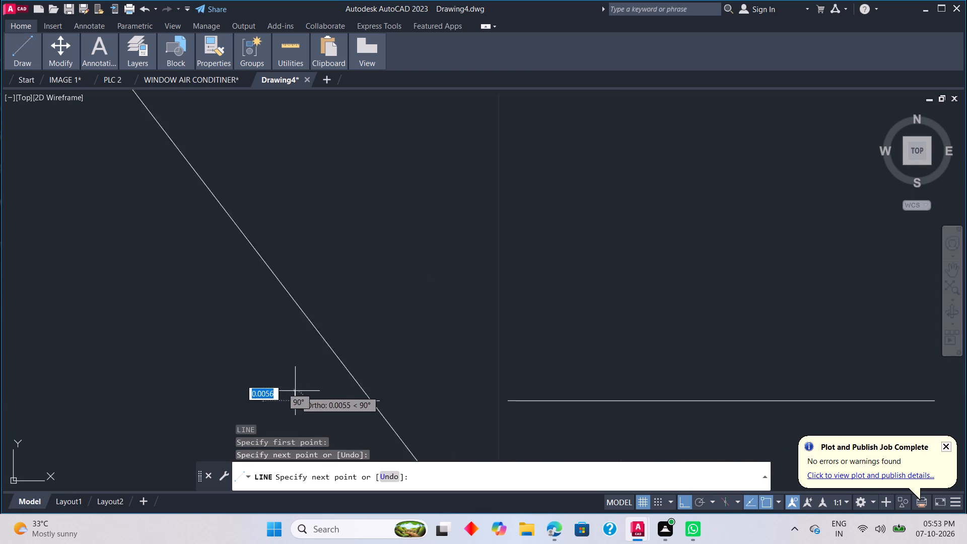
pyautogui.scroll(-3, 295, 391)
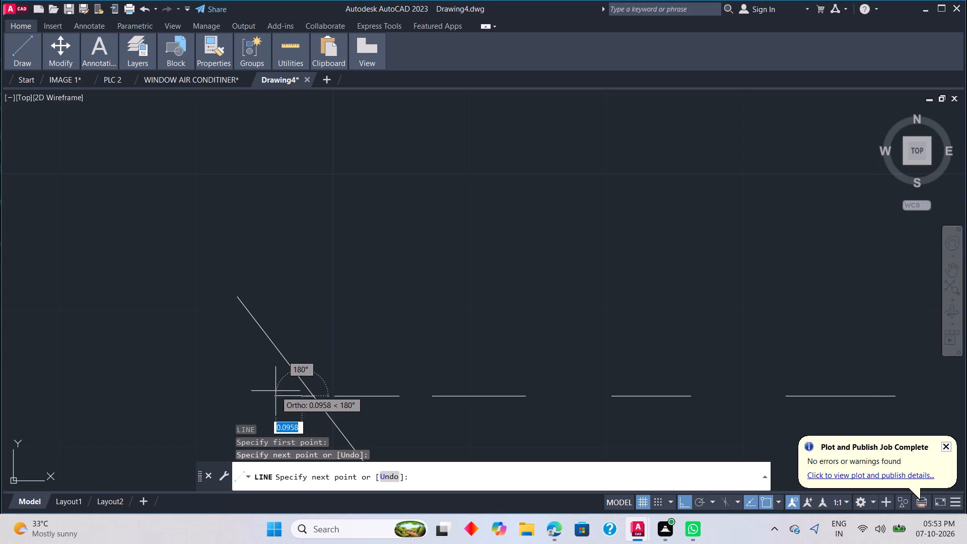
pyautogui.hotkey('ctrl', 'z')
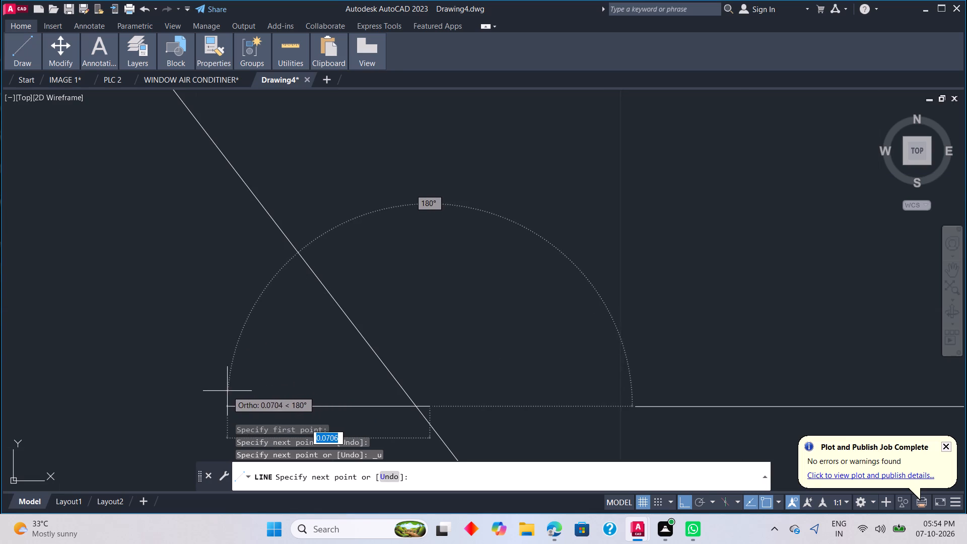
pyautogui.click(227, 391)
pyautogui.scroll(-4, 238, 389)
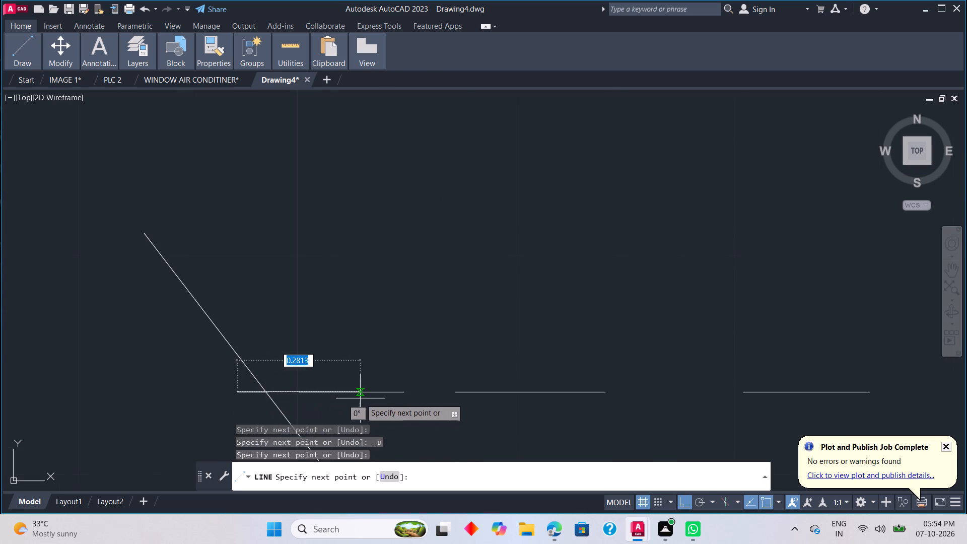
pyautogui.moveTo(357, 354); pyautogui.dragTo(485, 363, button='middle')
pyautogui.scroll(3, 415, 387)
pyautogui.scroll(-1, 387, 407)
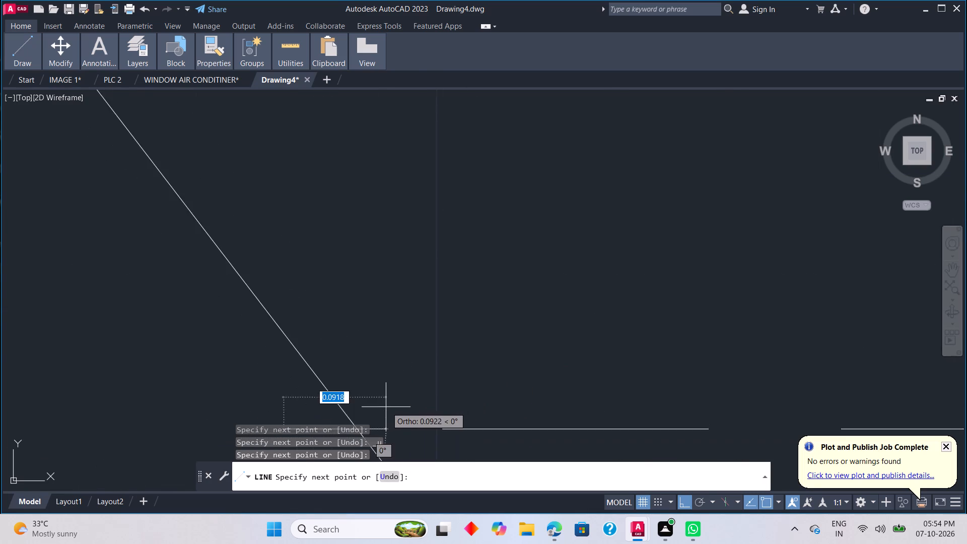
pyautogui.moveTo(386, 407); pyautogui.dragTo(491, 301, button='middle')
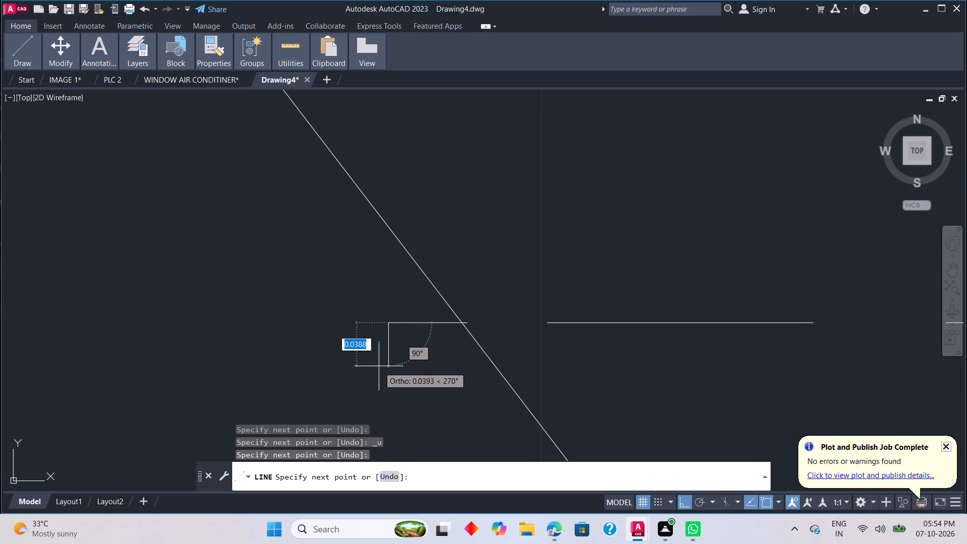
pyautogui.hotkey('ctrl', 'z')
# End the dash farther past the middle contact's slanted line, so it crosses the contact horizontally in line with the row.
pyautogui.keyDown('ctrl'); pyautogui.scroll(-2, 374, 363); pyautogui.keyUp('ctrl')
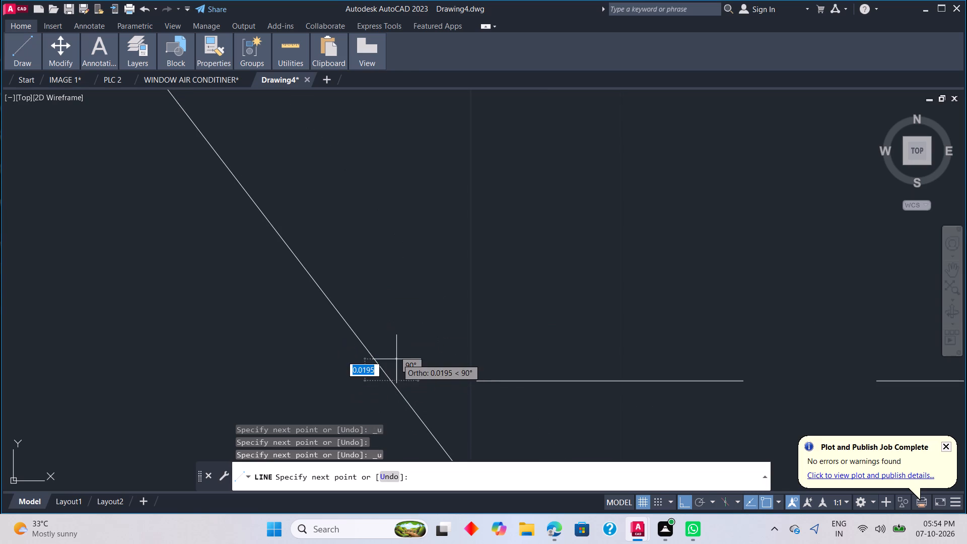
pyautogui.scroll(-1, 437, 353)
pyautogui.moveTo(437, 353); pyautogui.dragTo(535, 255, button='middle')
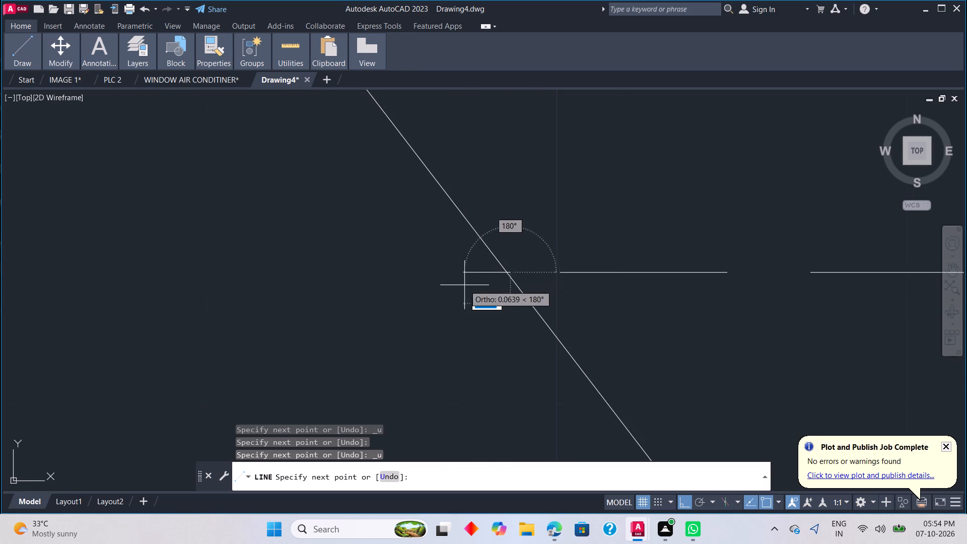
pyautogui.scroll(-3, 440, 284)
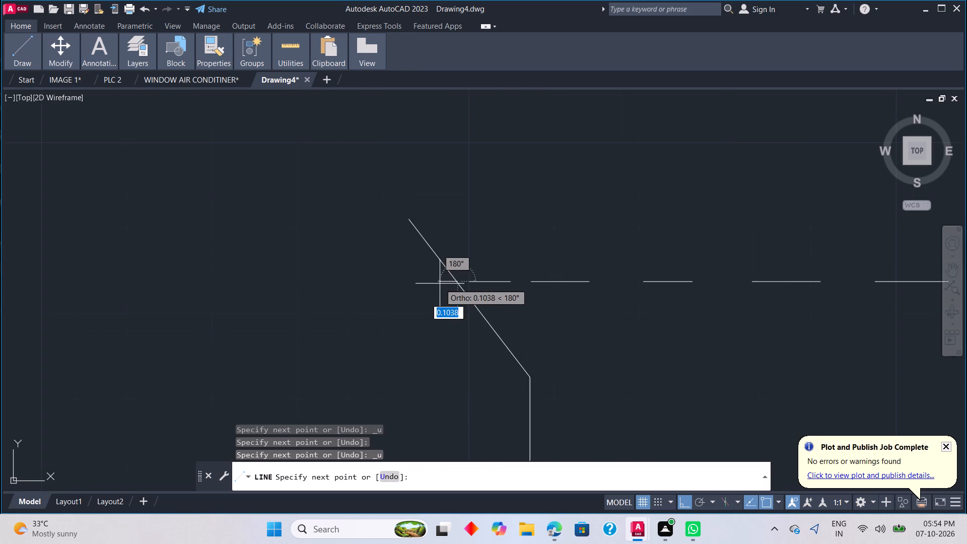
pyautogui.scroll(-1, 439, 284)
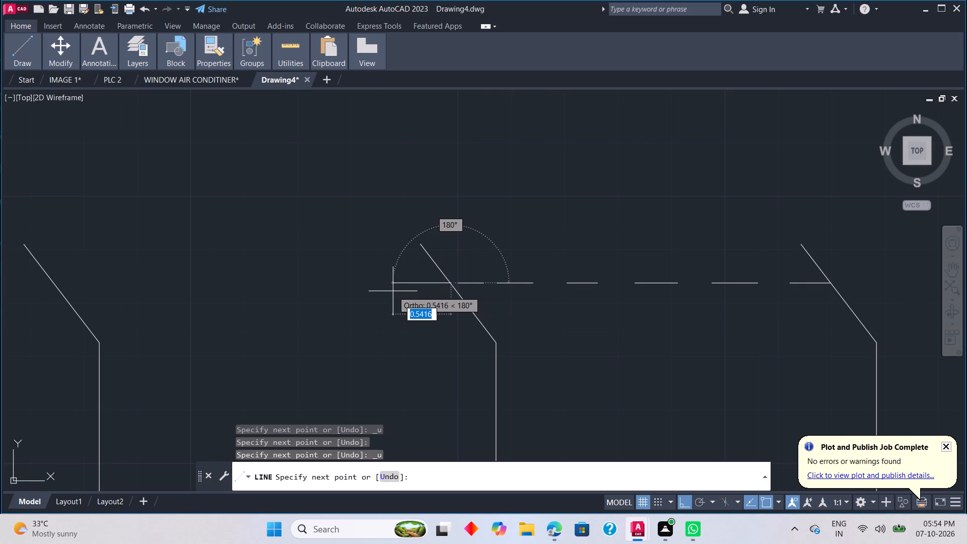
pyautogui.click(402, 288)
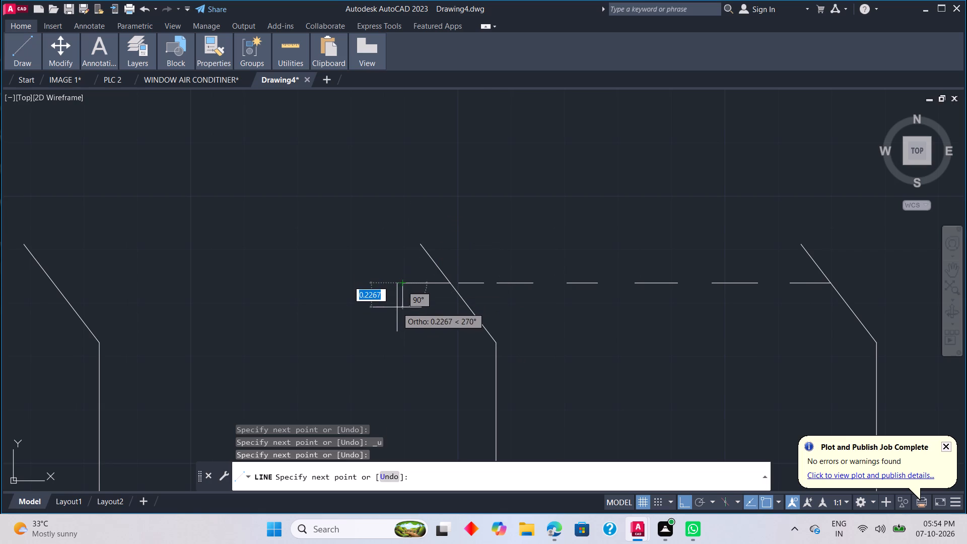
pyautogui.press('Escape')
# Continue the row with two short horizontal dashes from the middle main contact toward the left main contact, leaving gaps between them.
pyautogui.press('space')
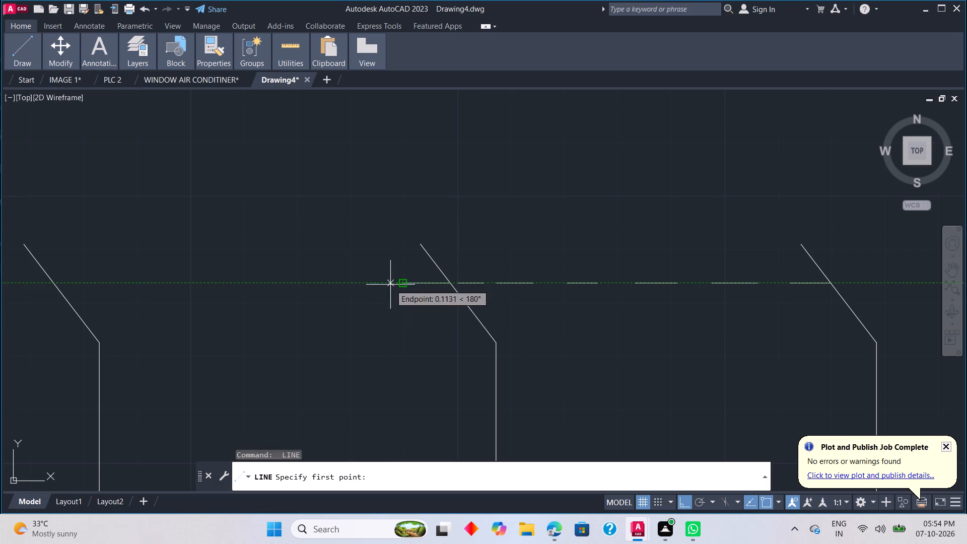
pyautogui.click(378, 283)
pyautogui.click(339, 286)
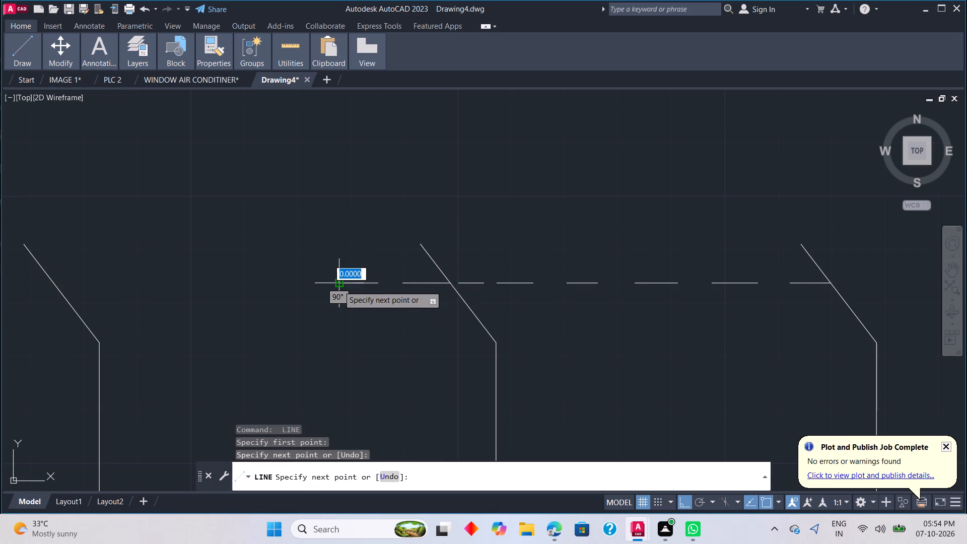
pyautogui.press('Escape')
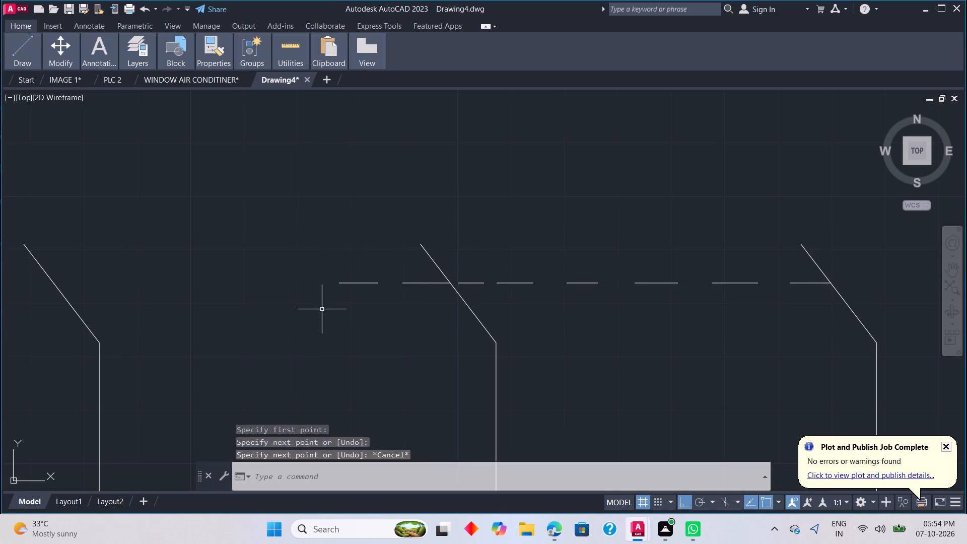
pyautogui.press('l')
pyautogui.press('space')
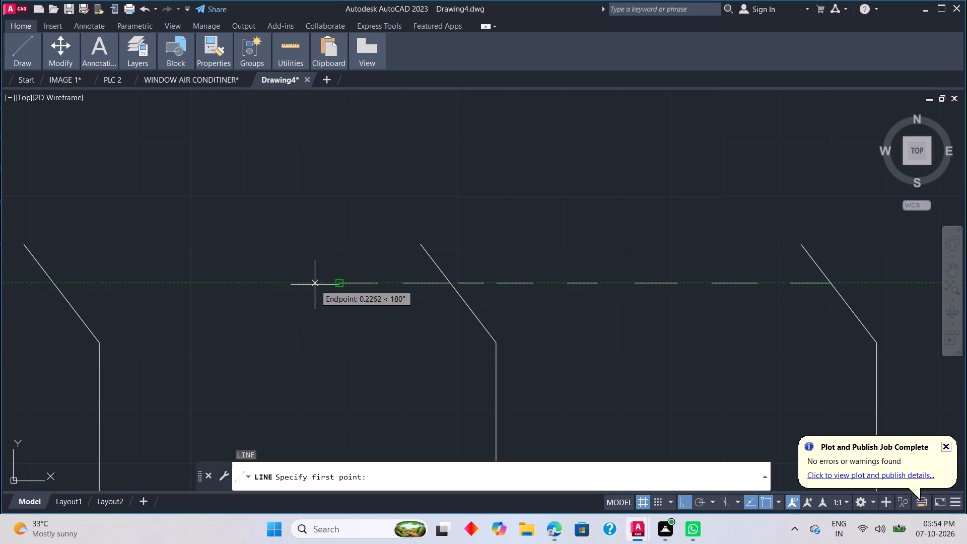
pyautogui.click(307, 284)
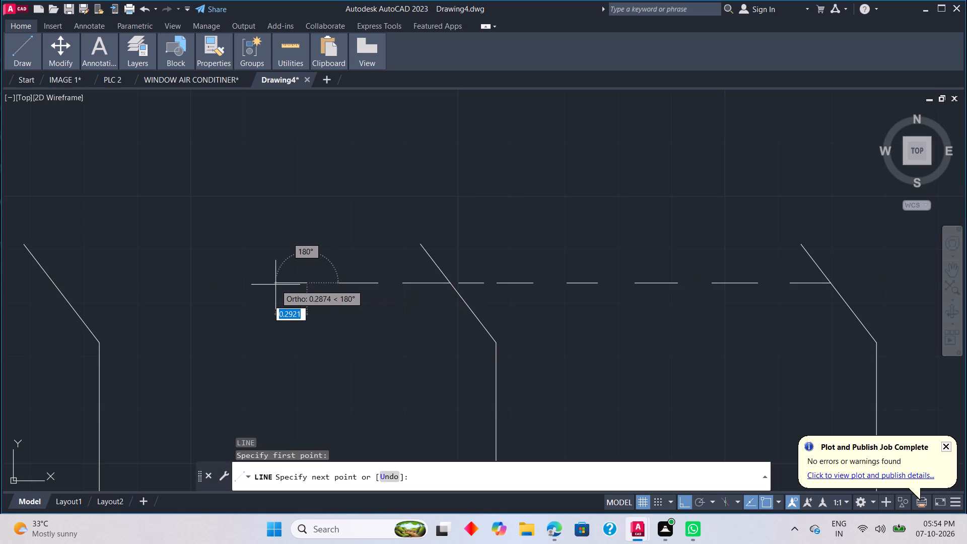
pyautogui.click(274, 284)
pyautogui.press('Escape')
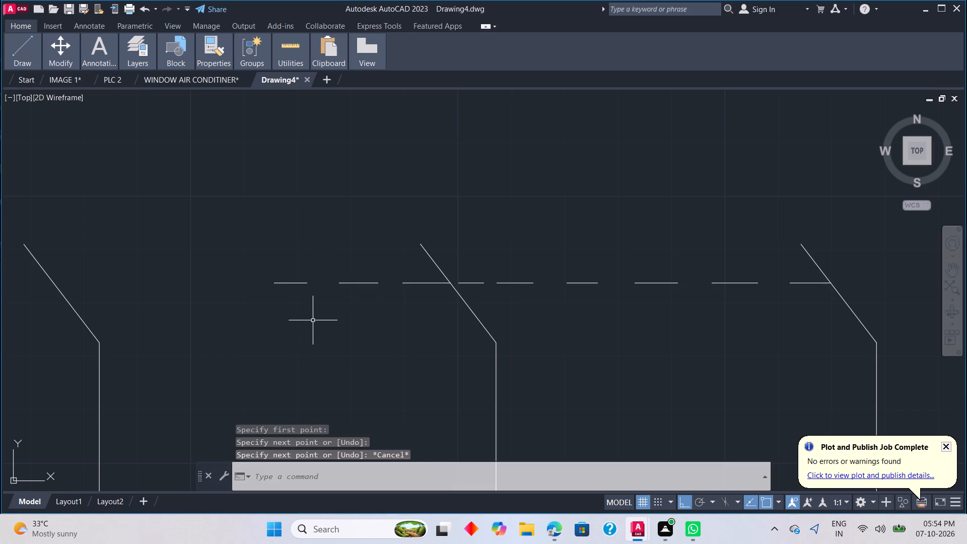
# Add another horizontal dash about 0.5 units long in the row, closer to the left main contact.
pyautogui.scroll(-1, 303, 314)
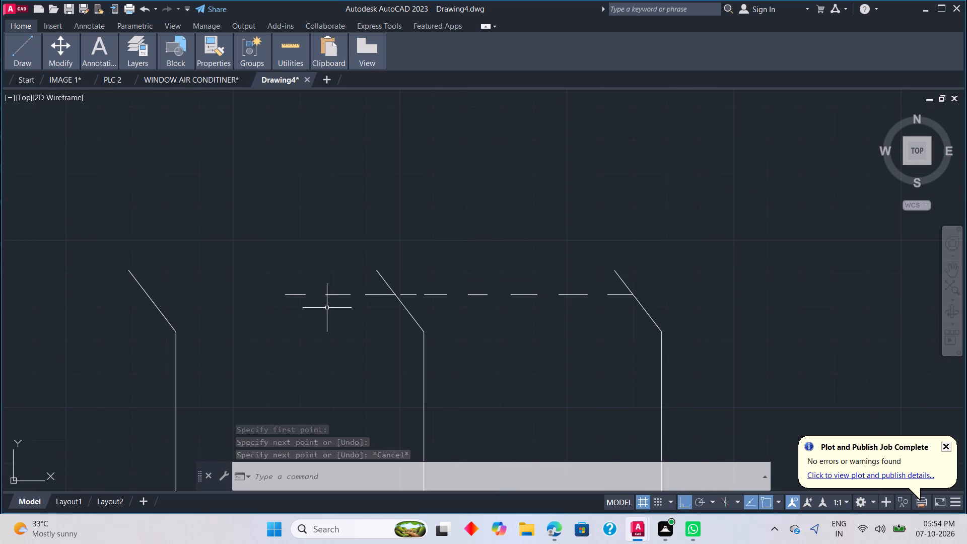
pyautogui.press('space')
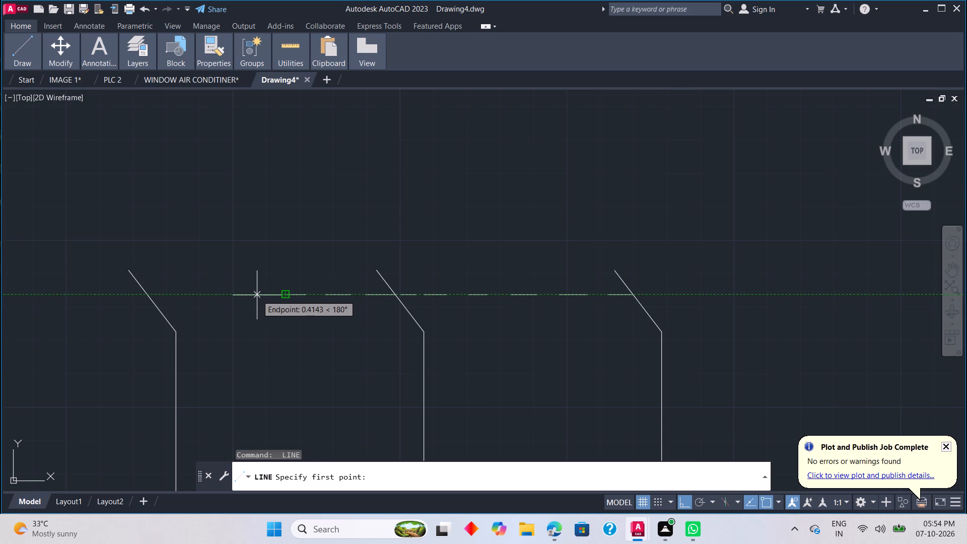
pyautogui.click(255, 295)
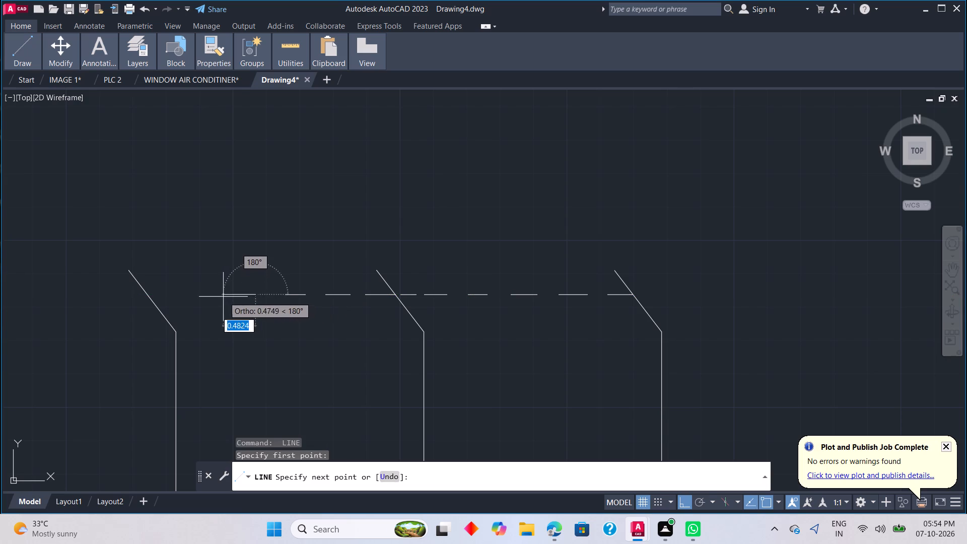
pyautogui.click(222, 297)
pyautogui.press('Escape')
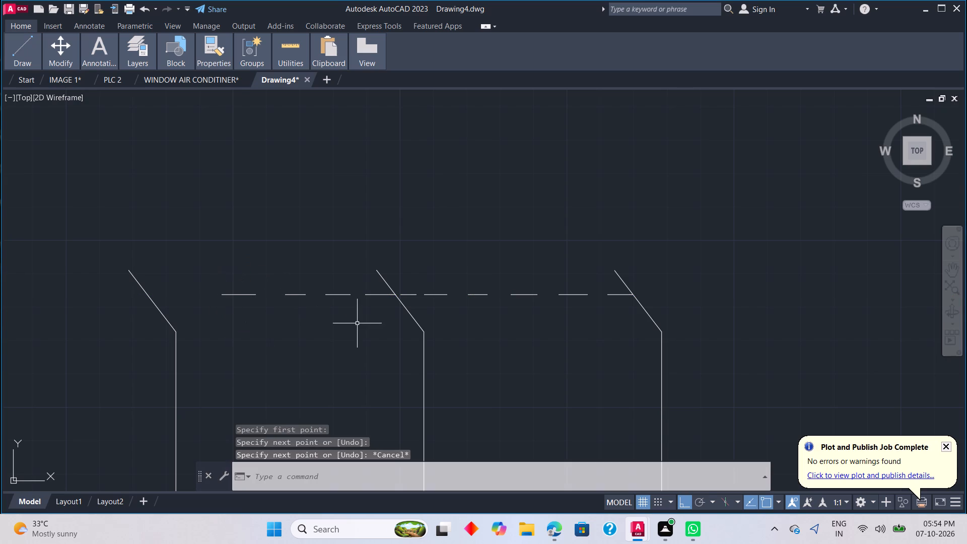
# Draw the row's last horizontal dash after a gap, crossing the left main contact's slanted line.
pyautogui.scroll(2, 343, 326)
pyautogui.scroll(-4, 320, 317)
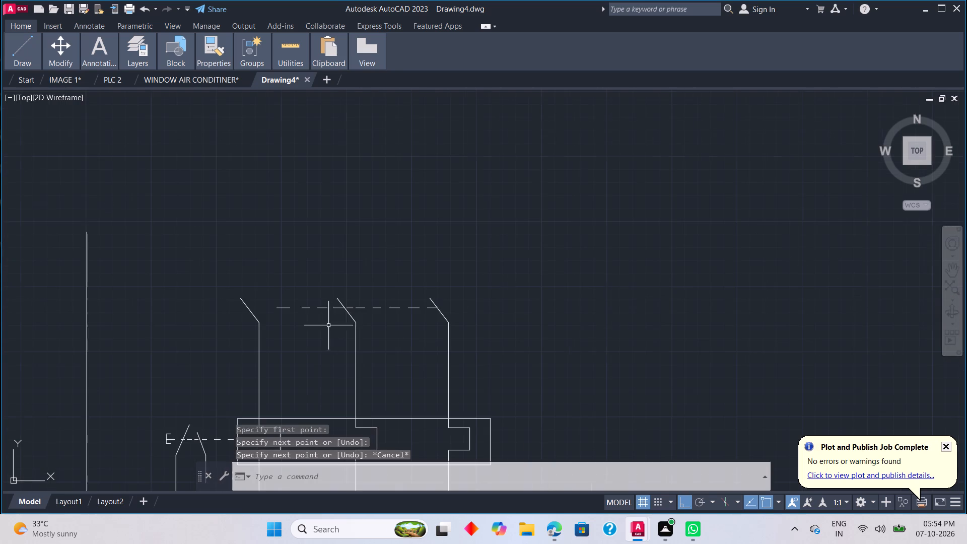
pyautogui.press('l')
pyautogui.press('space')
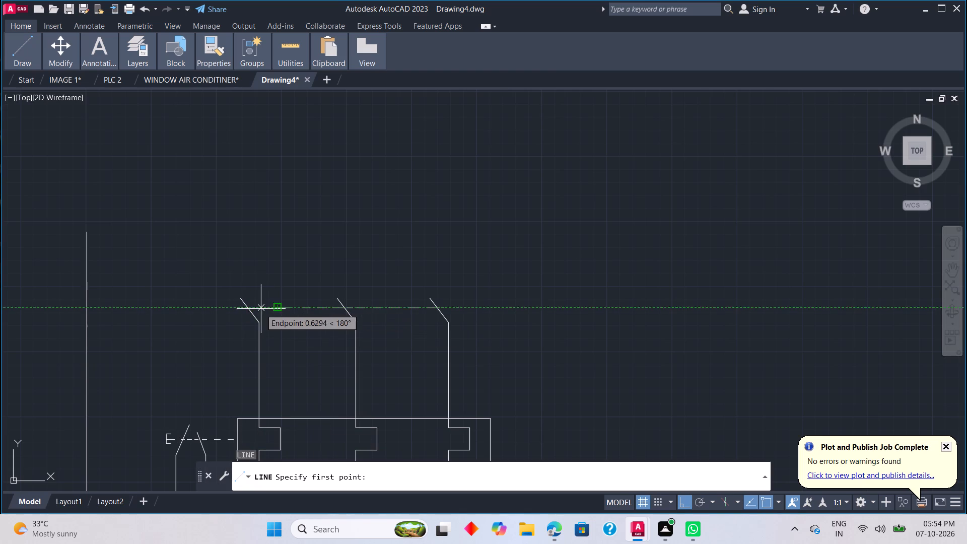
pyautogui.scroll(3, 261, 309)
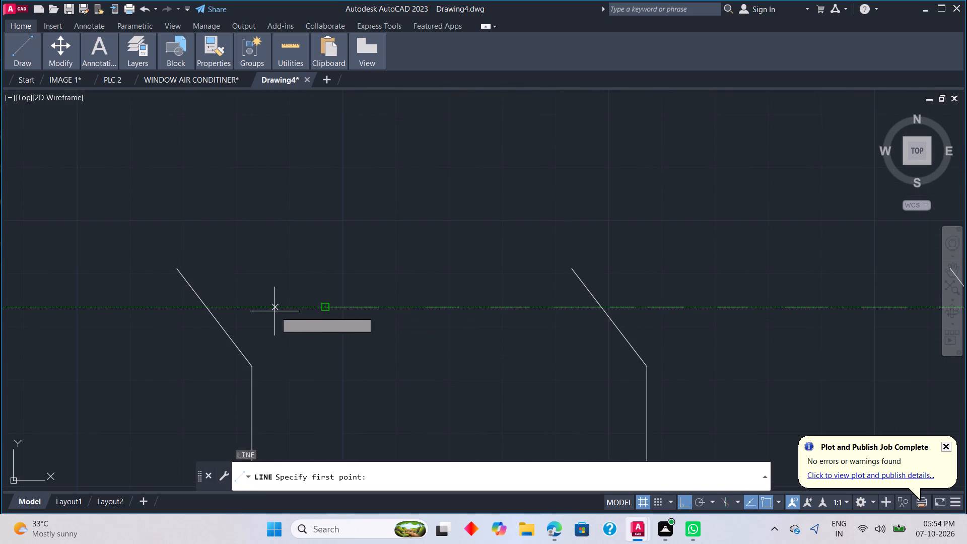
pyautogui.click(261, 307)
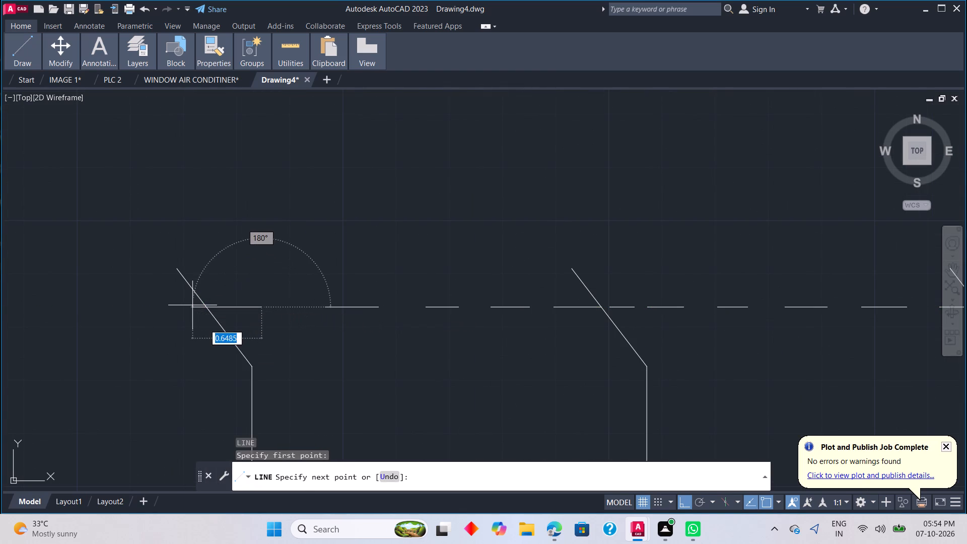
pyautogui.click(183, 305)
pyautogui.press('Escape')
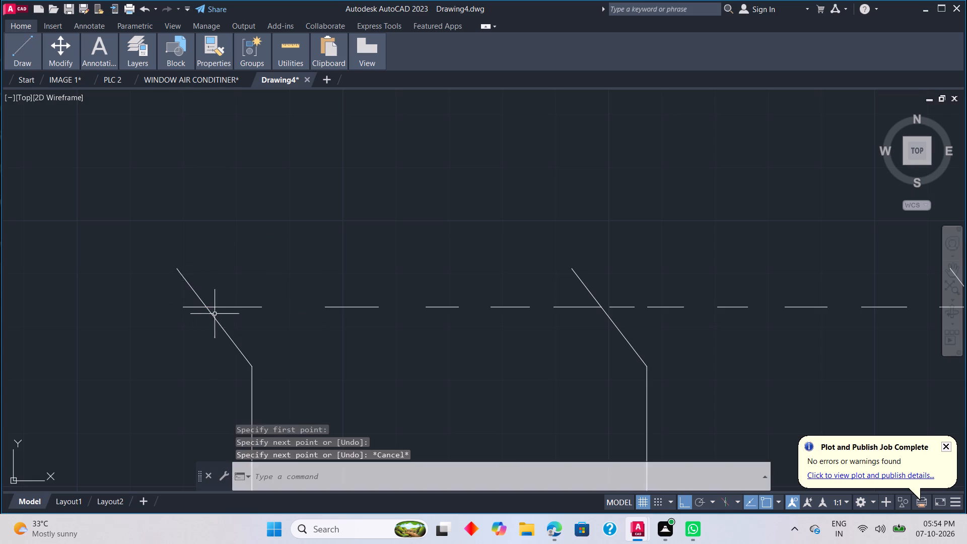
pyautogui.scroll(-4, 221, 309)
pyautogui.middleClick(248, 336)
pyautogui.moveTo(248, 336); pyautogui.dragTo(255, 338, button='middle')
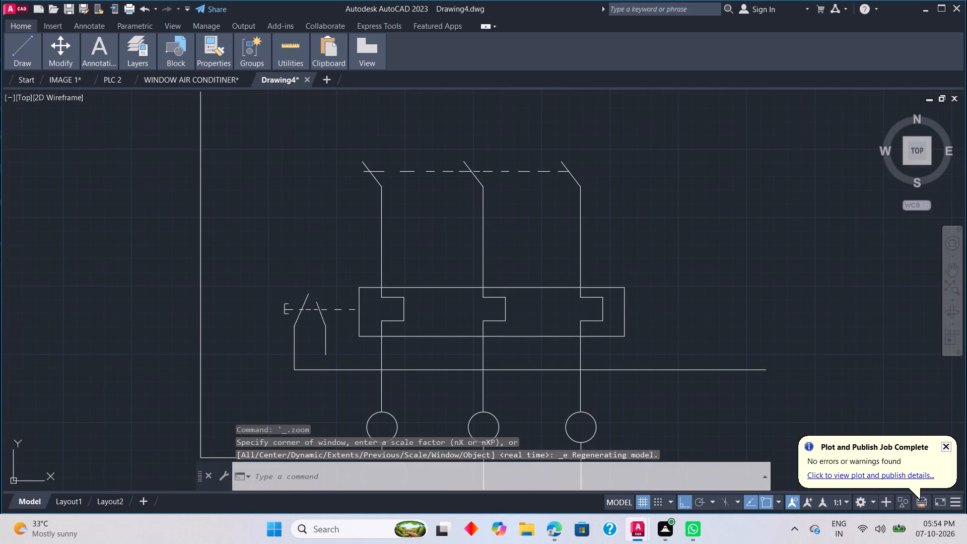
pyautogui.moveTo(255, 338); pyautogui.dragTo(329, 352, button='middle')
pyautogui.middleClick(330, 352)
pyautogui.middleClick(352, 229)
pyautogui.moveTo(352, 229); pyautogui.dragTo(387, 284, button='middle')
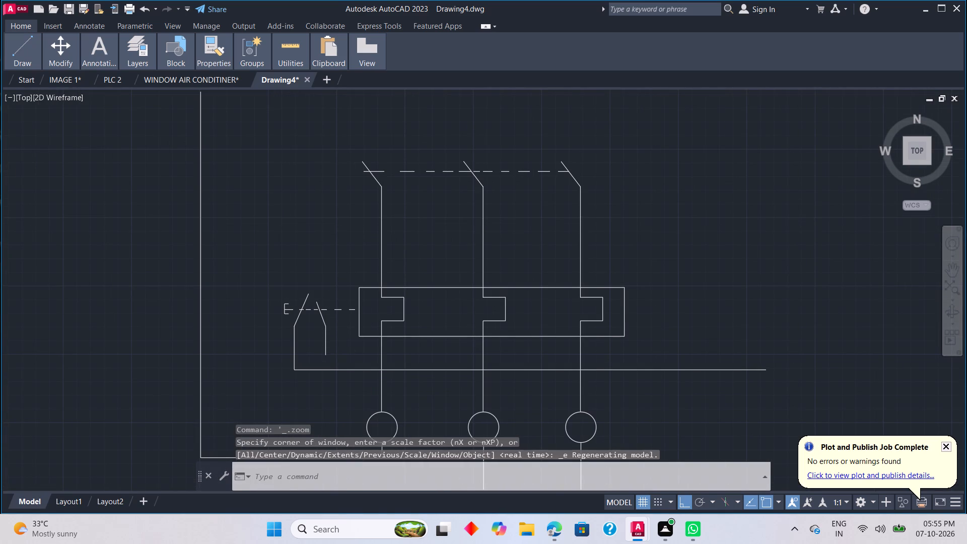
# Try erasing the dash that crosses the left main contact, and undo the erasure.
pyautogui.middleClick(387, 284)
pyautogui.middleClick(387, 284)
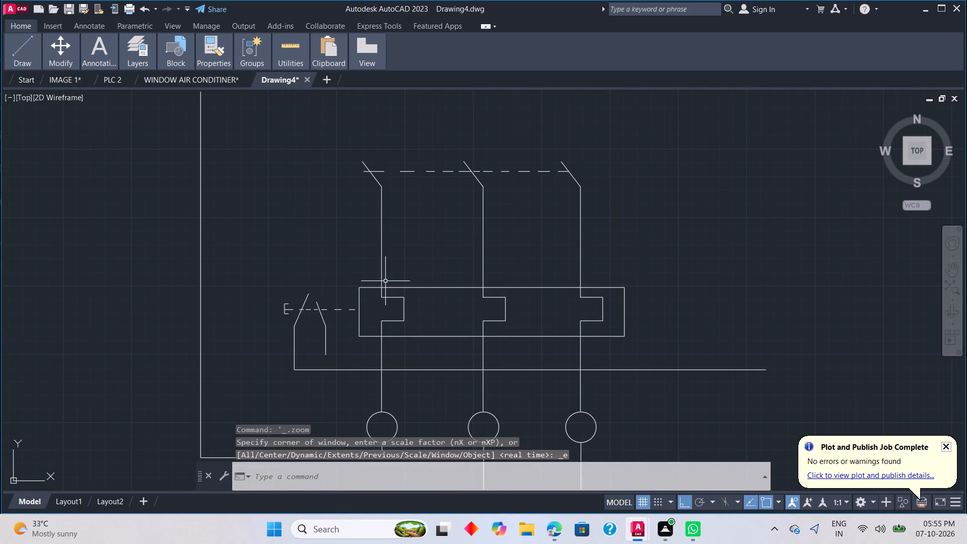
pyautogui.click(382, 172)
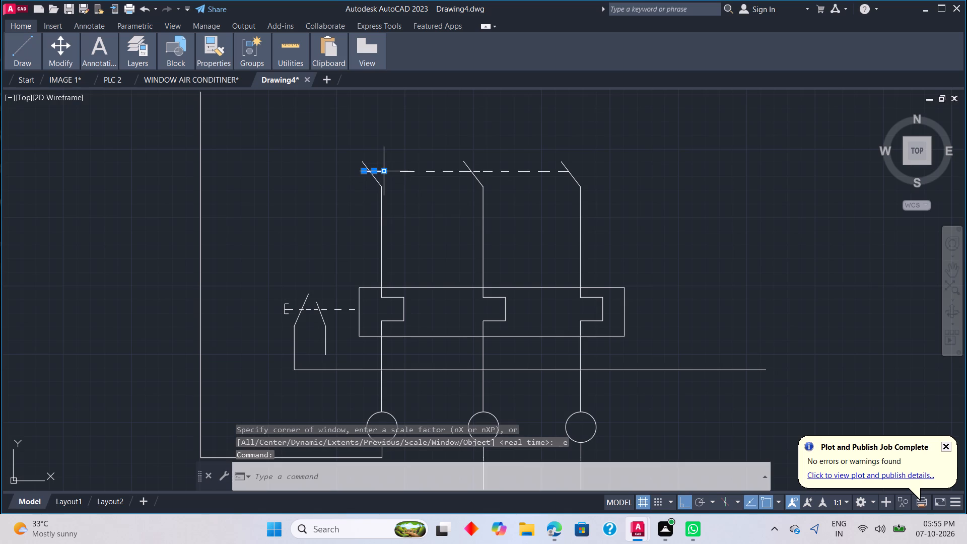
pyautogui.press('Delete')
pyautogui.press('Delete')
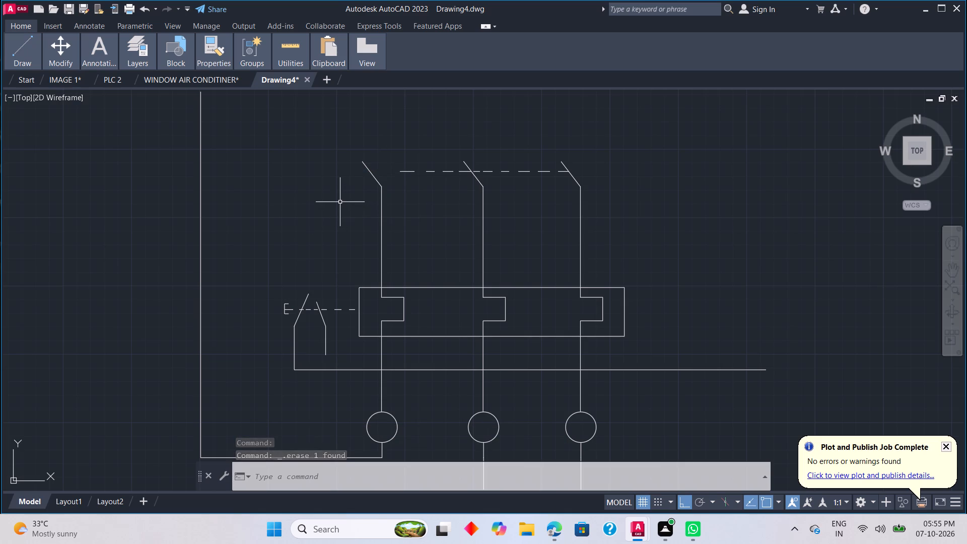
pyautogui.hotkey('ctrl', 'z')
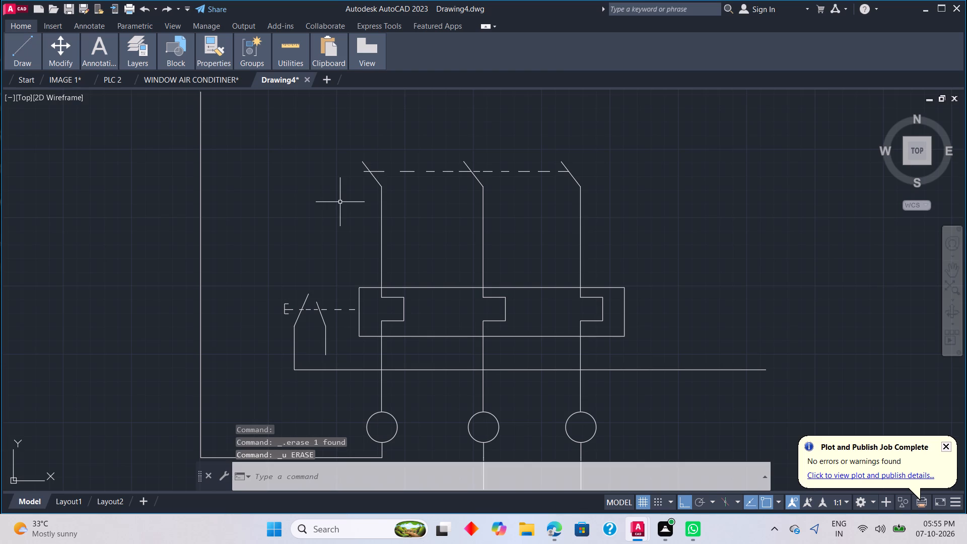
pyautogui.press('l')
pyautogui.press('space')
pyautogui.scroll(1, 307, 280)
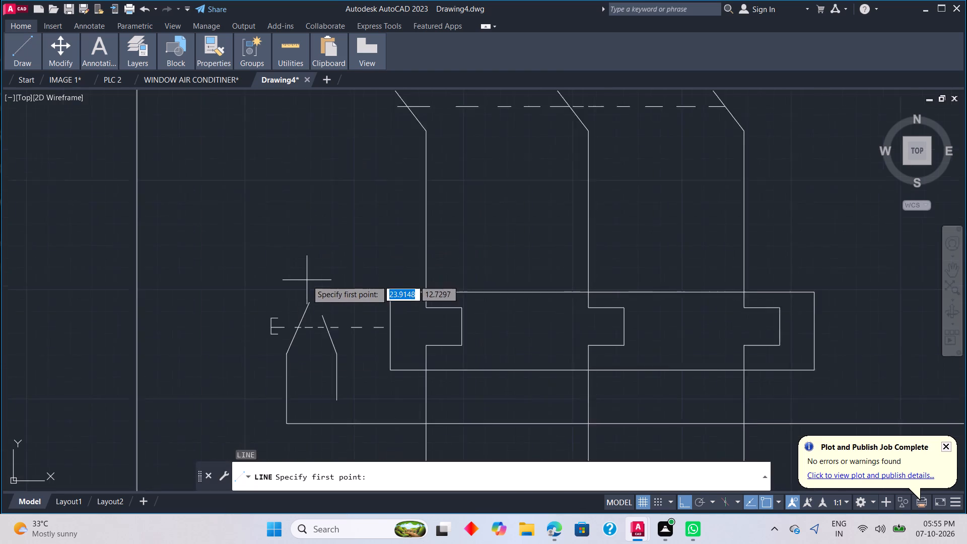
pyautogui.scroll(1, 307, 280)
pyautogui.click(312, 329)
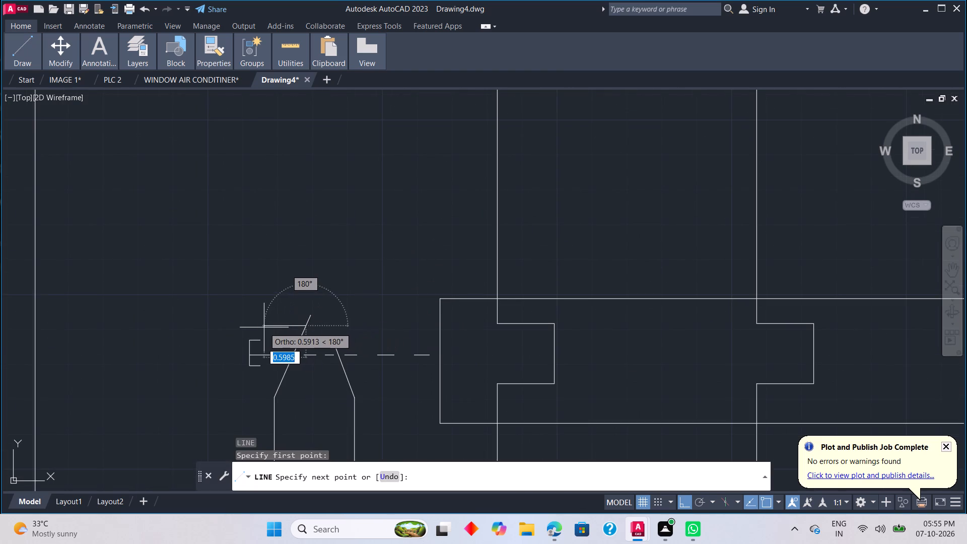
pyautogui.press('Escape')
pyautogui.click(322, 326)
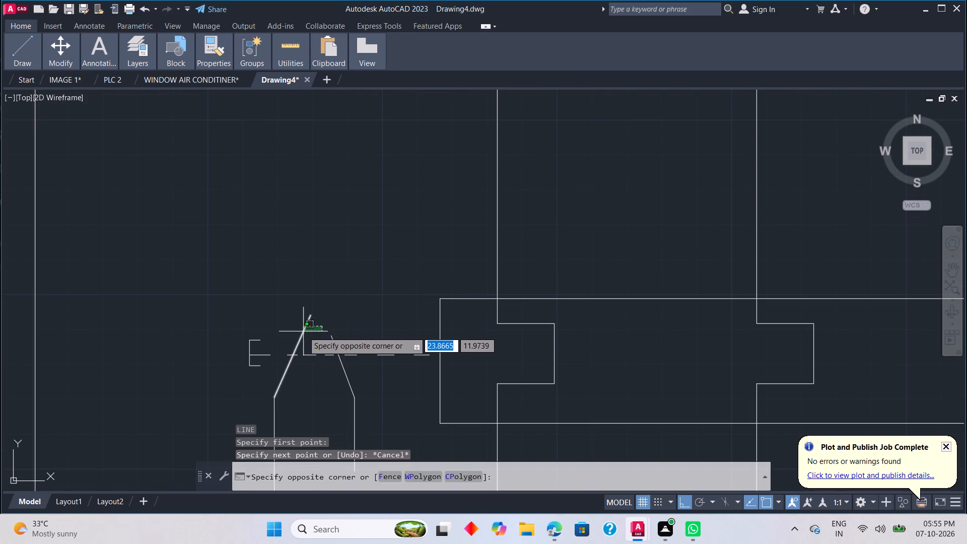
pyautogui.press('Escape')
# Draw a wire crossing the left auxiliary contact's tip horizontally to the left, continuing about 4.04 units vertically upward.
pyautogui.press('space')
pyautogui.click(324, 322)
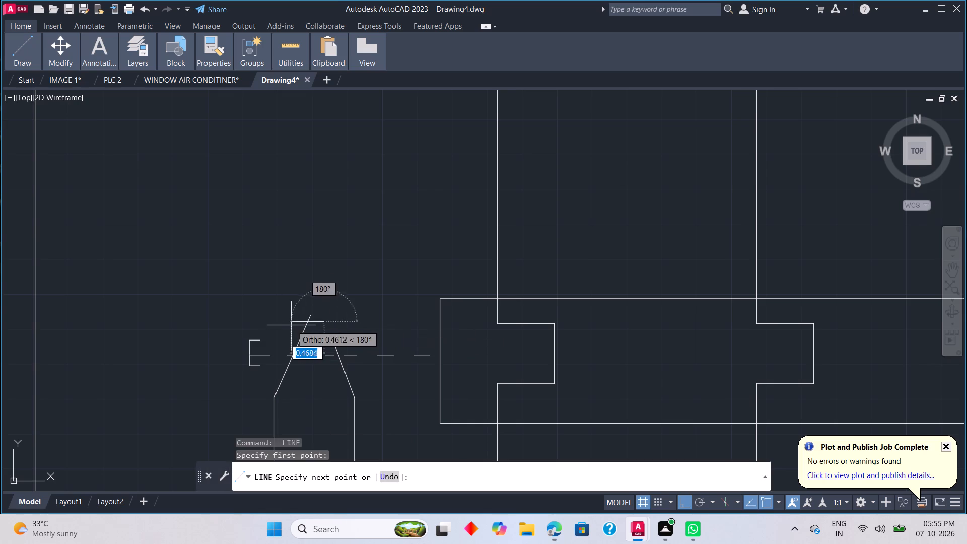
pyautogui.click(270, 319)
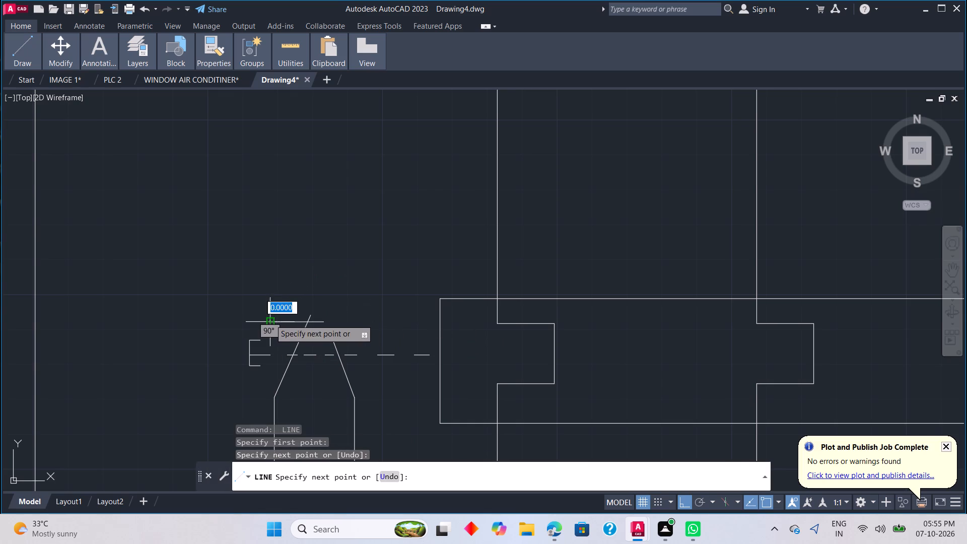
pyautogui.scroll(-4, 293, 198)
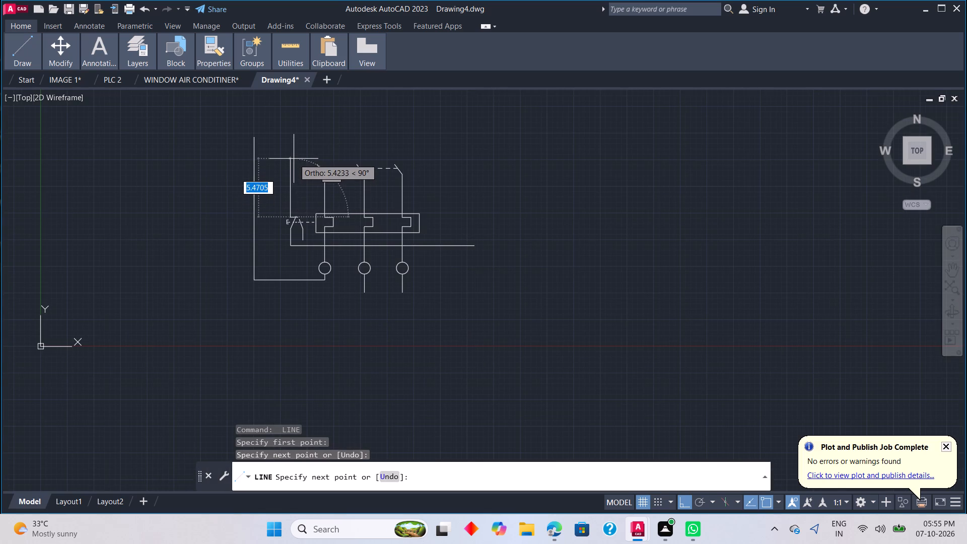
pyautogui.moveTo(294, 158); pyautogui.dragTo(309, 234, button='middle')
pyautogui.middleClick(309, 234)
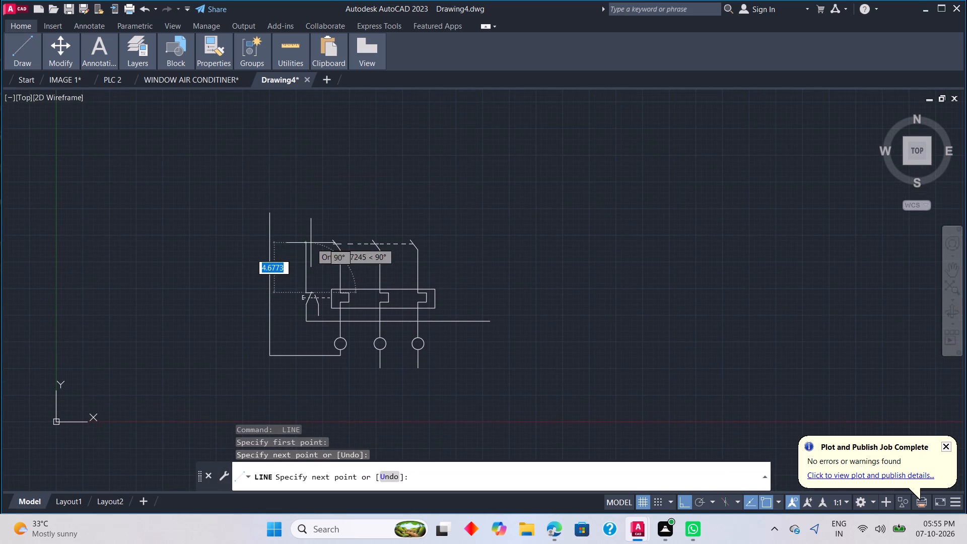
pyautogui.scroll(3, 307, 267)
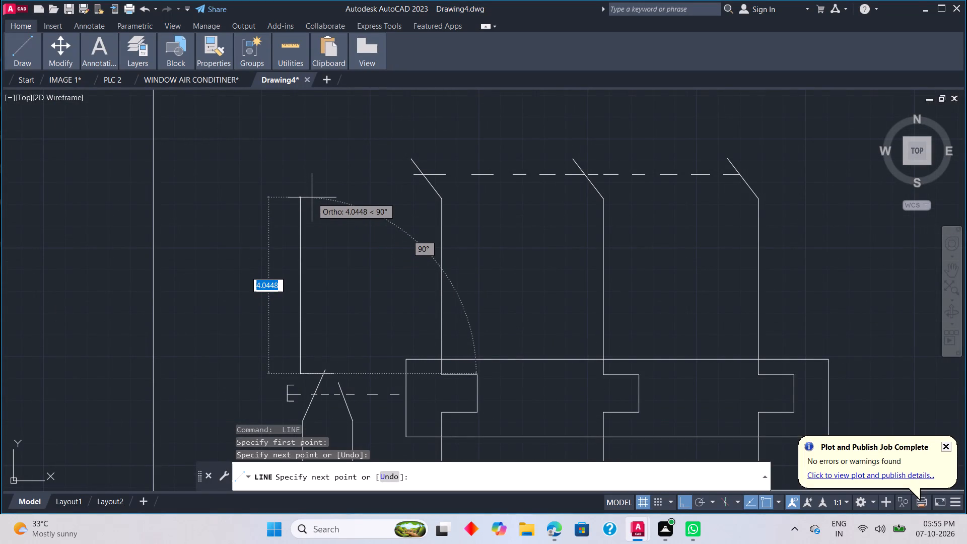
pyautogui.click(312, 197)
pyautogui.press('Escape')
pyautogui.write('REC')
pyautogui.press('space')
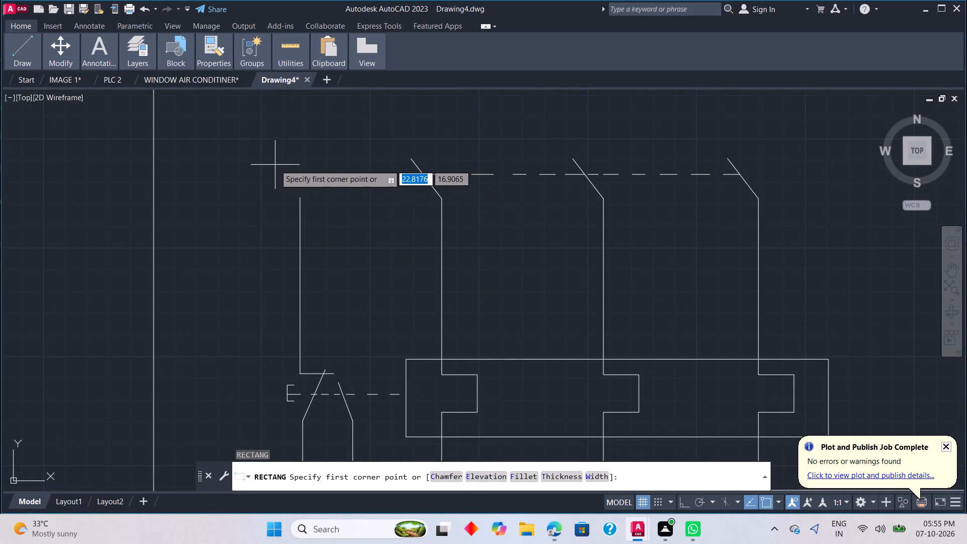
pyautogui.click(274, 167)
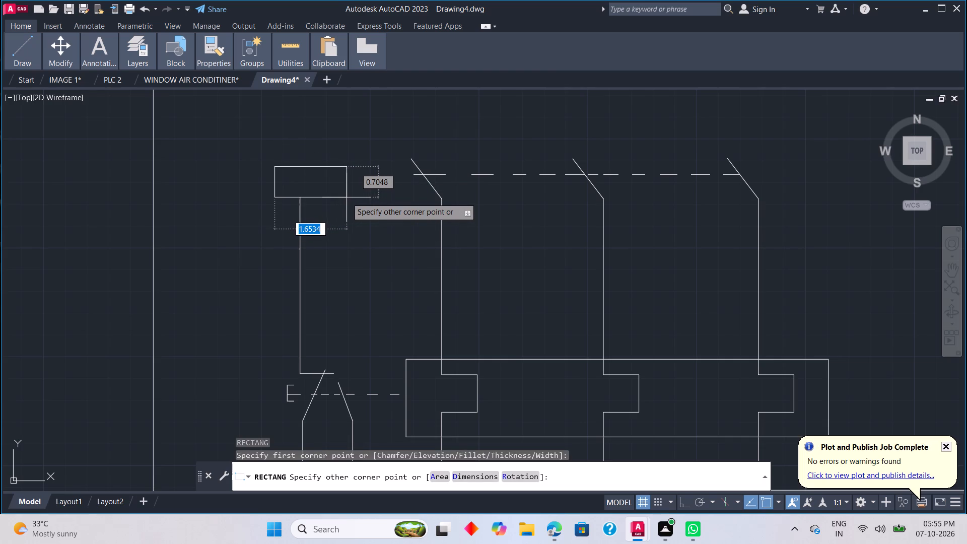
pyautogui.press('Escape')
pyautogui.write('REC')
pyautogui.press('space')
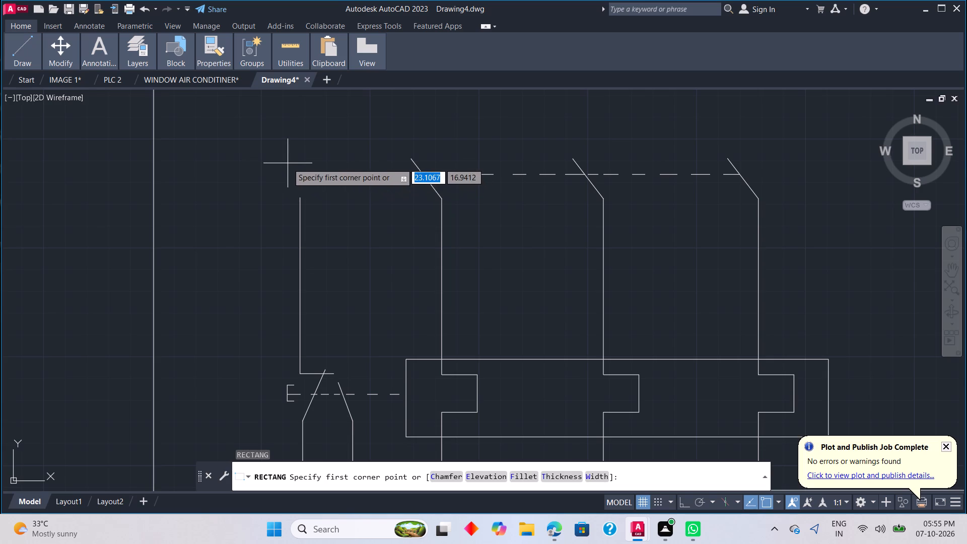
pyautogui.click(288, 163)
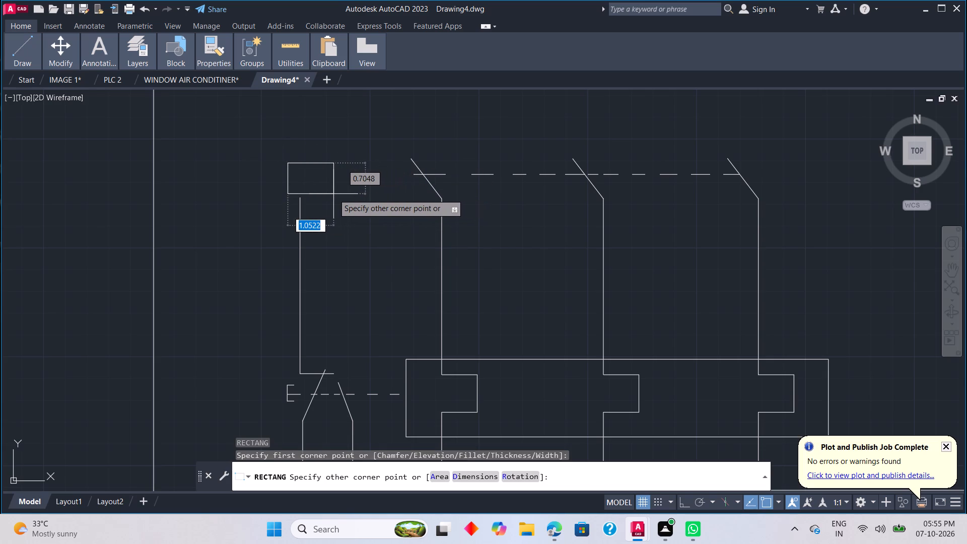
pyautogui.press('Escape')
# Draw a coil rectangle about 1.6 by 0.6 units just above the upper end of the new vertical wire.
pyautogui.write('REC')
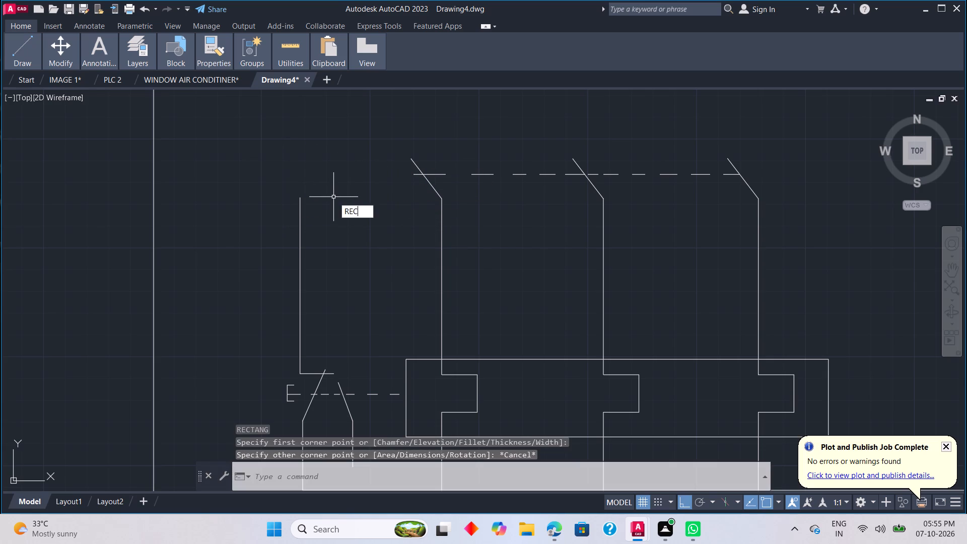
pyautogui.press('space')
pyautogui.click(275, 165)
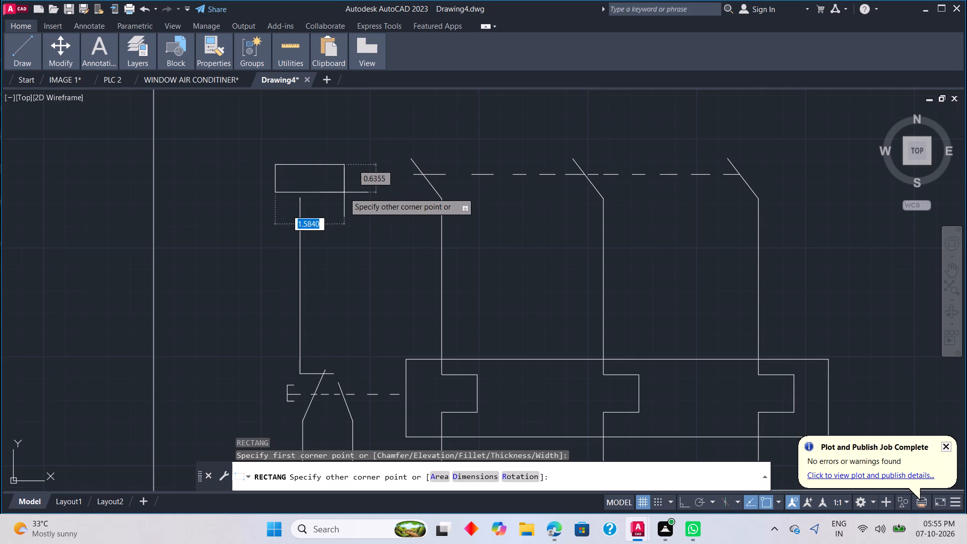
pyautogui.click(343, 190)
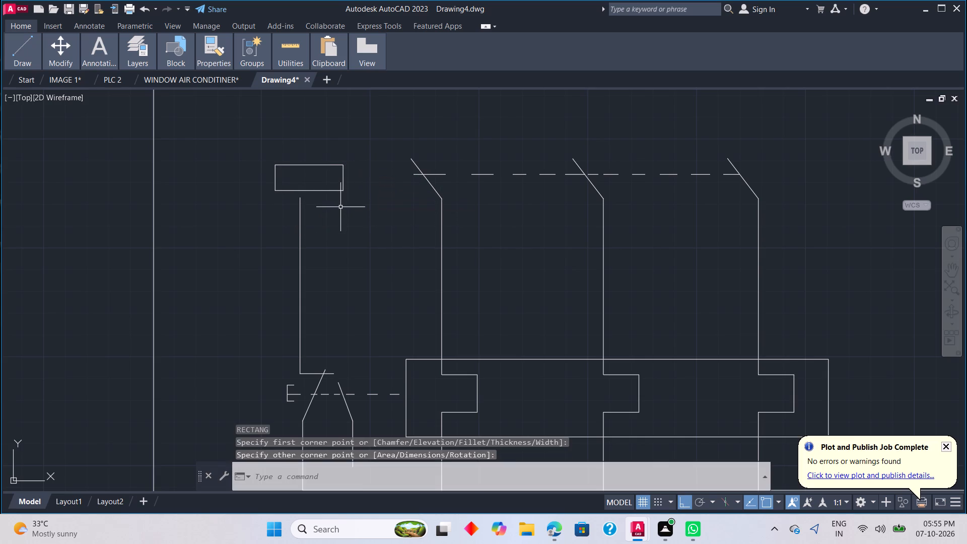
pyautogui.press('Escape')
# Extend the vertical wire upward to meet the bottom edge of the coil rectangle.
pyautogui.press('e')
pyautogui.press('x')
pyautogui.press('space')
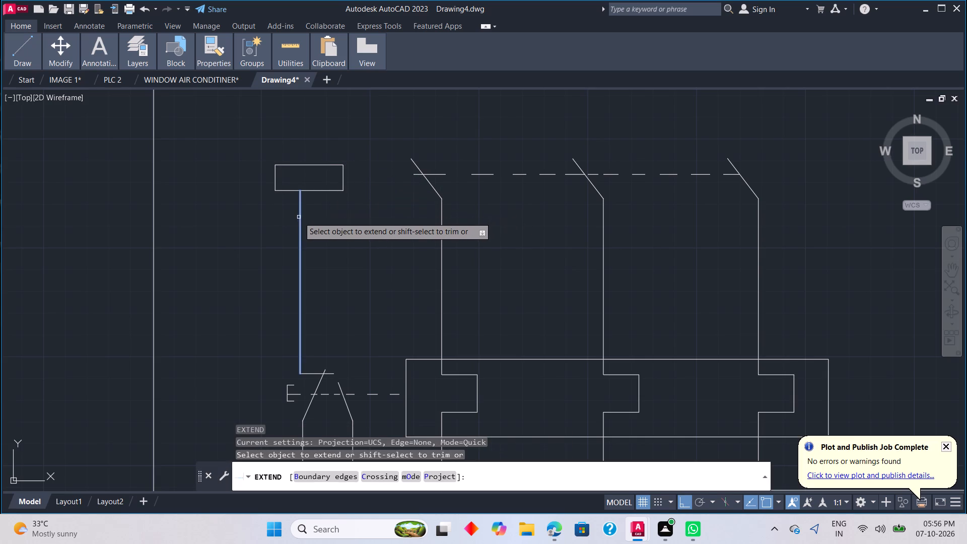
pyautogui.click(299, 217)
pyautogui.press('`')
pyautogui.press('Escape')
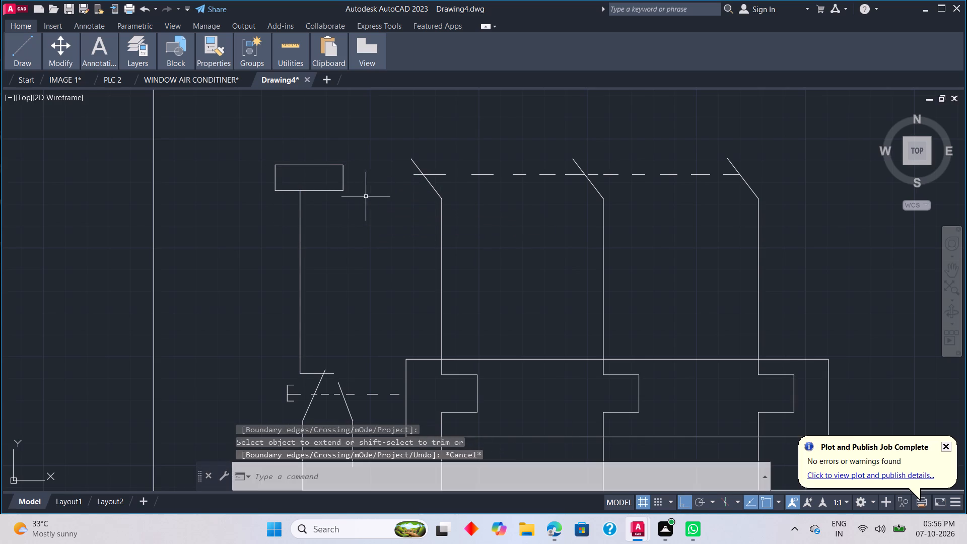
# Continue the dashed row from the left main contact to the coil rectangle's right edge with two dashes, each about 0.5 units long.
pyautogui.press('l')
pyautogui.press('space')
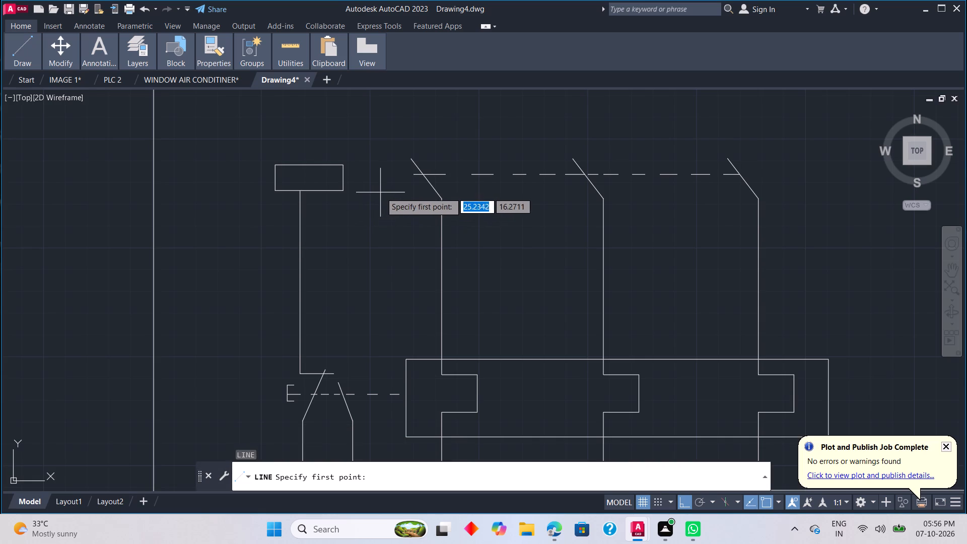
pyautogui.scroll(2, 383, 187)
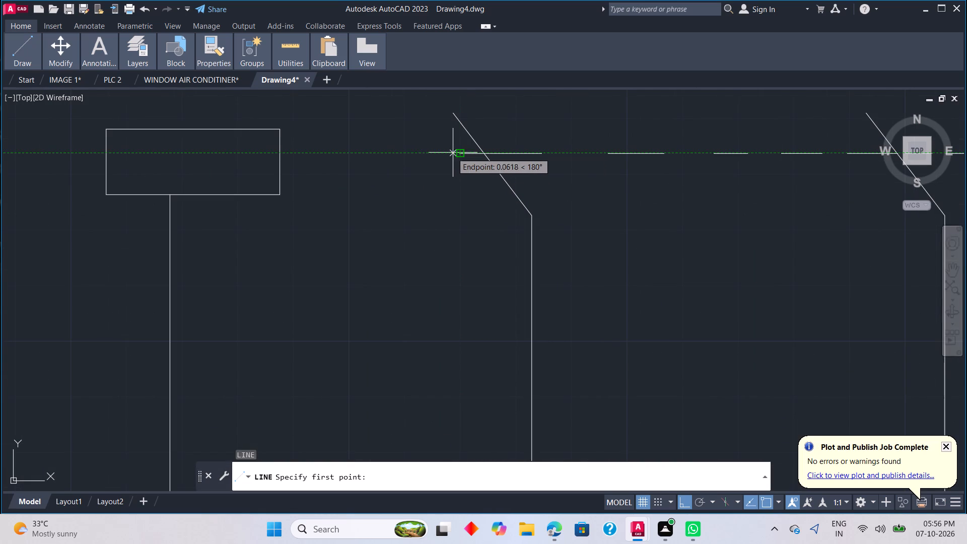
pyautogui.click(425, 154)
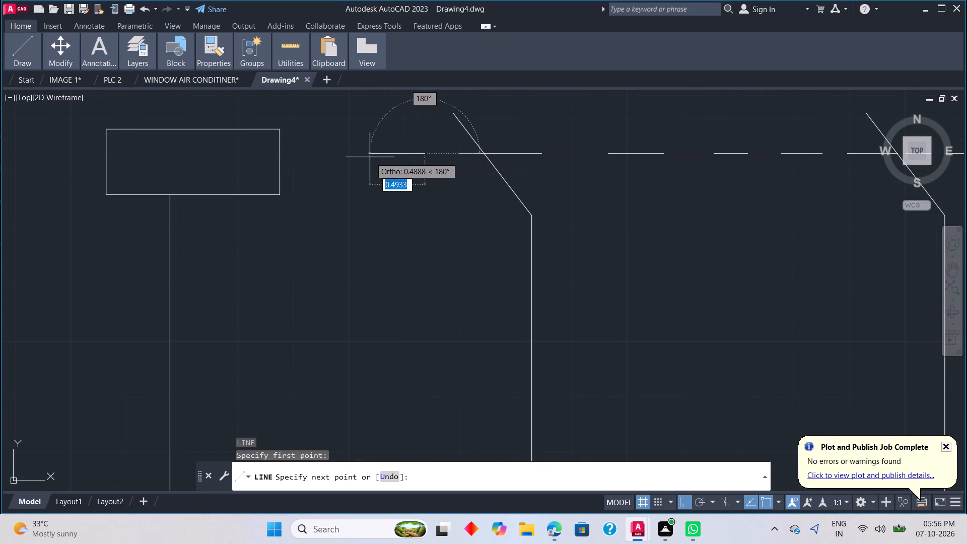
pyautogui.click(365, 157)
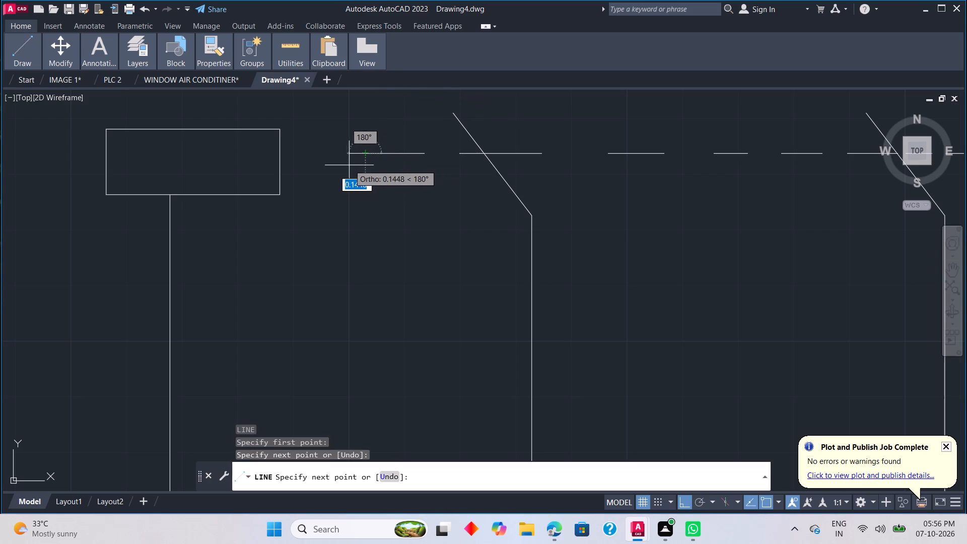
pyautogui.press('Escape')
pyautogui.press('space')
pyautogui.scroll(2, 342, 156)
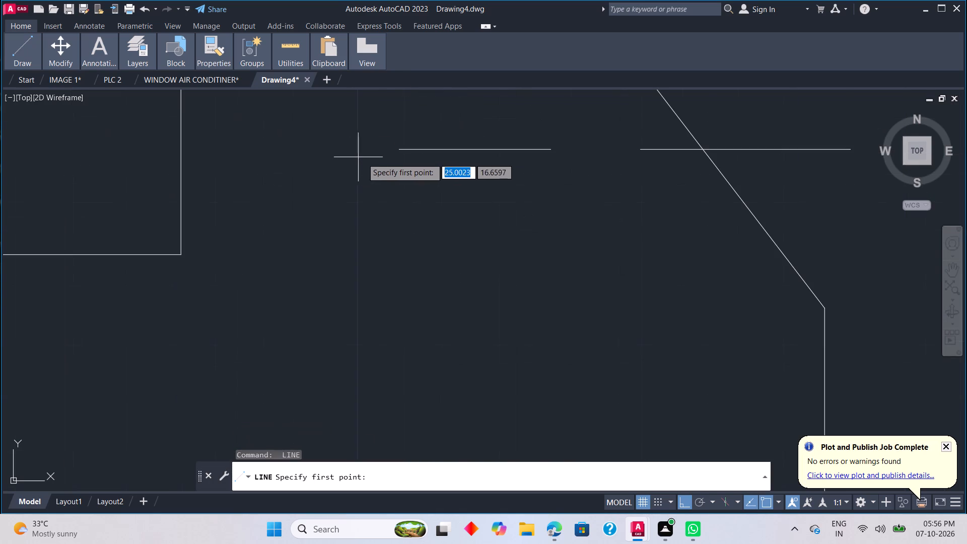
pyautogui.click(326, 150)
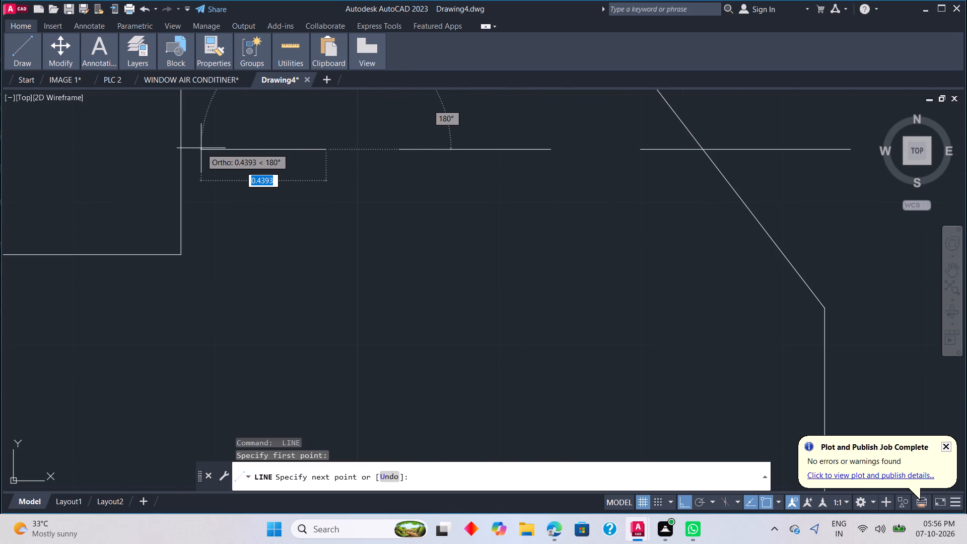
pyautogui.click(180, 146)
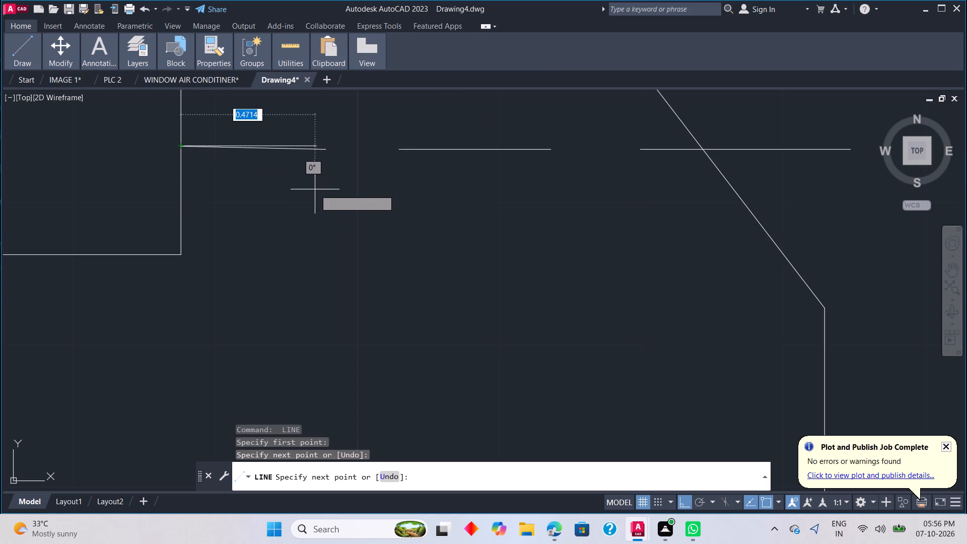
pyautogui.scroll(-3, 314, 189)
pyautogui.press('Escape')
# Examine the dashed link between the coil rectangle and the main contacts, along with the overall wiring layout.
pyautogui.scroll(-3, 325, 212)
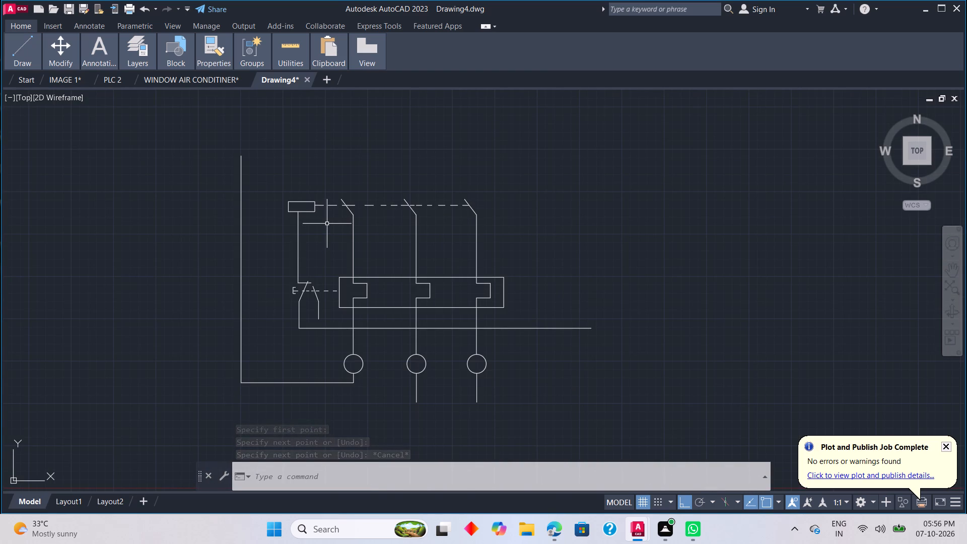
pyautogui.scroll(-1, 326, 224)
pyautogui.moveTo(328, 231); pyautogui.dragTo(370, 298, button='middle')
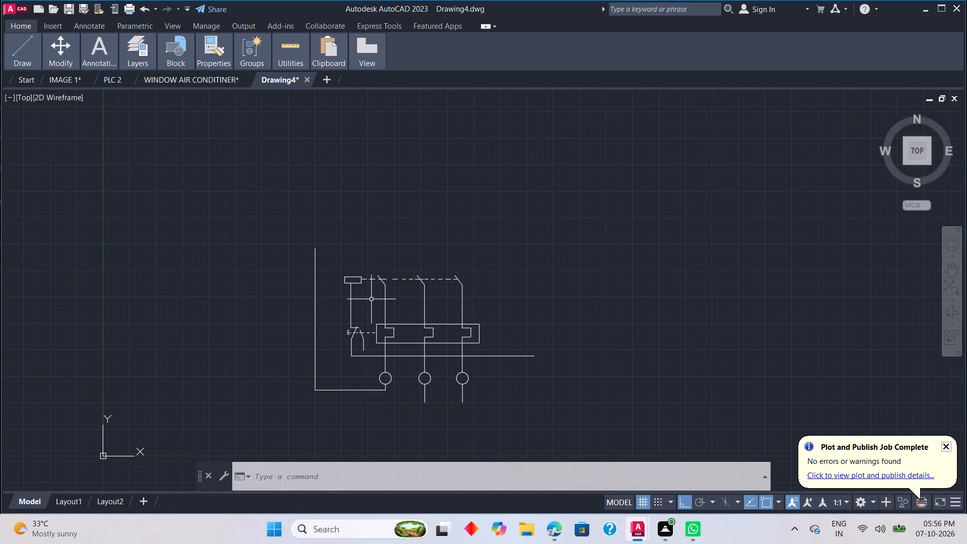
pyautogui.scroll(4, 372, 299)
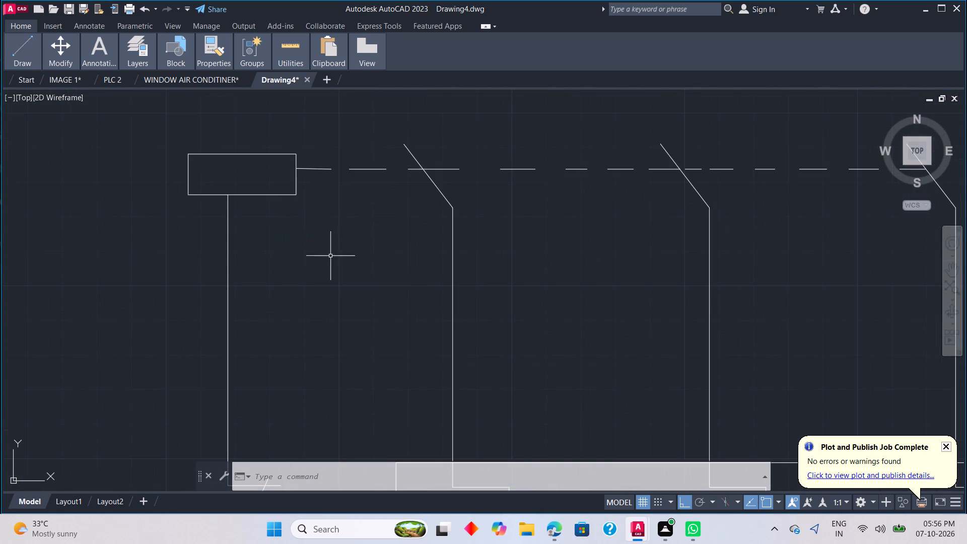
pyautogui.scroll(-2, 269, 231)
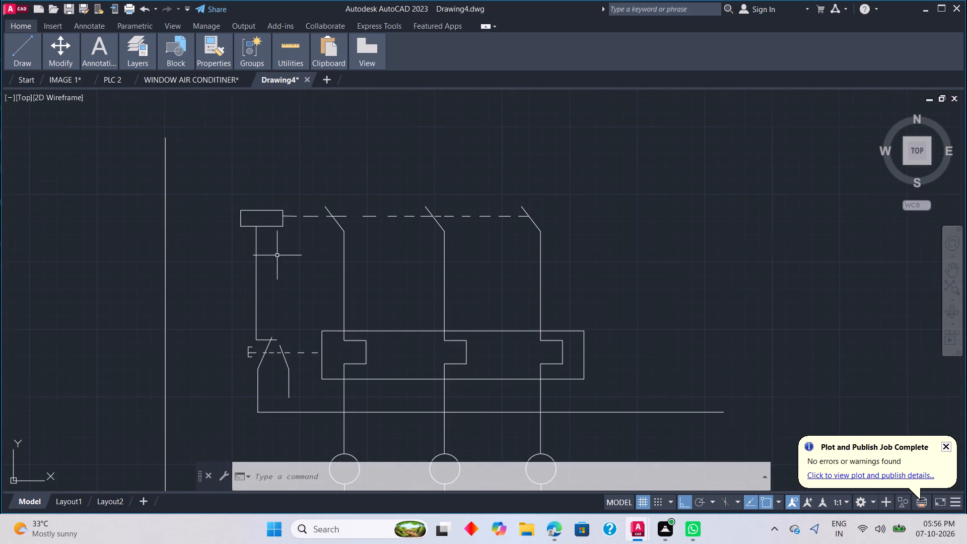
pyautogui.moveTo(306, 240); pyautogui.dragTo(334, 293, button='middle')
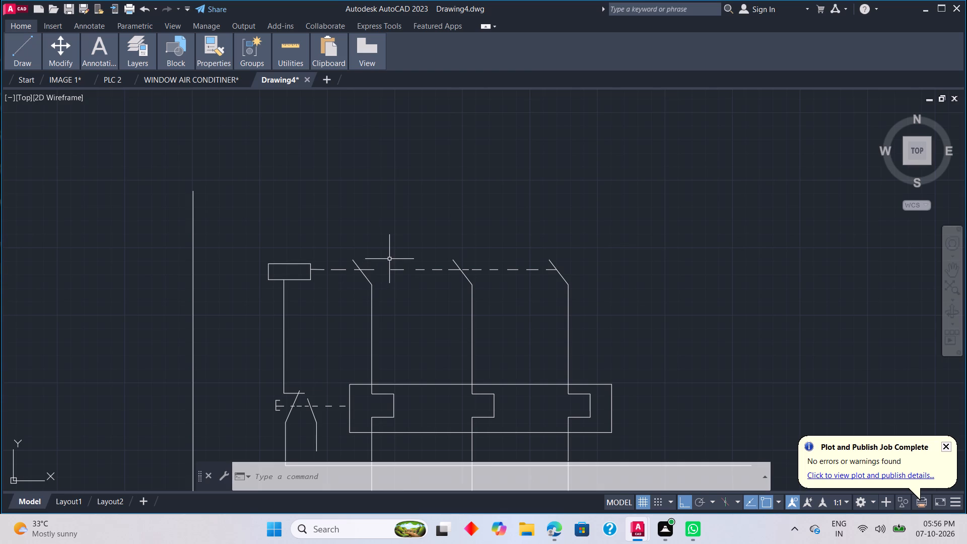
pyautogui.scroll(-3, 395, 257)
pyautogui.scroll(2, 393, 281)
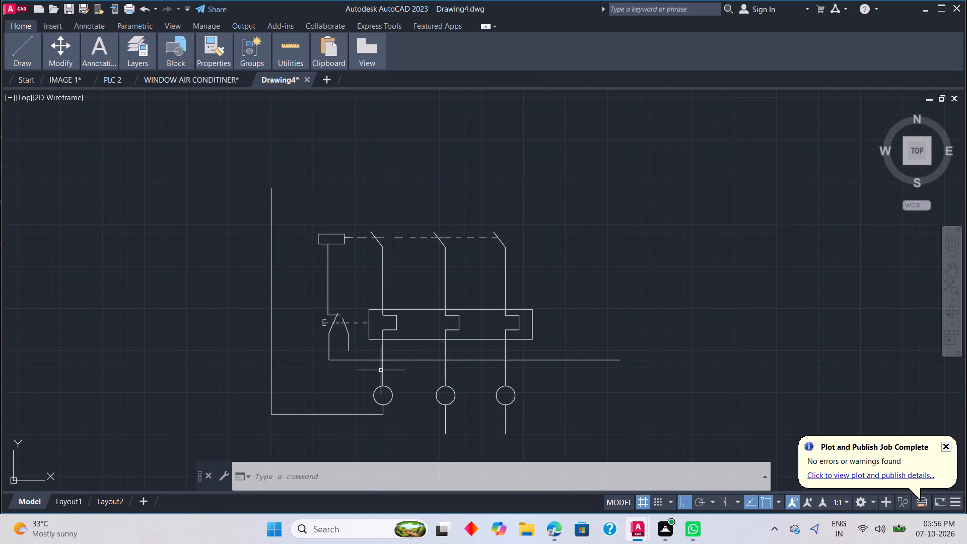
# Copy the bottom left terminal circle straight up twice, about 10.6 and 17.6 units, in line with the left main contact.
pyautogui.click(392, 391)
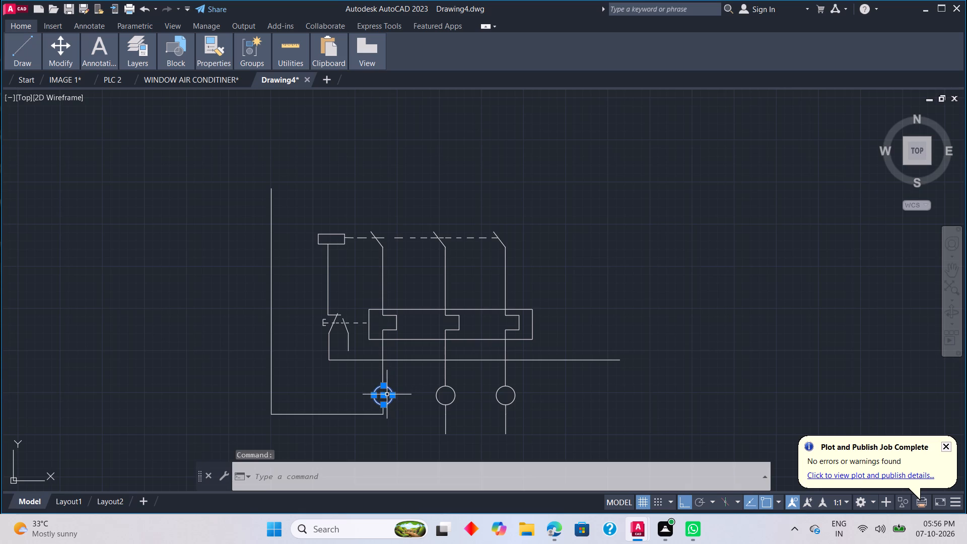
pyautogui.write('CO')
pyautogui.press('space')
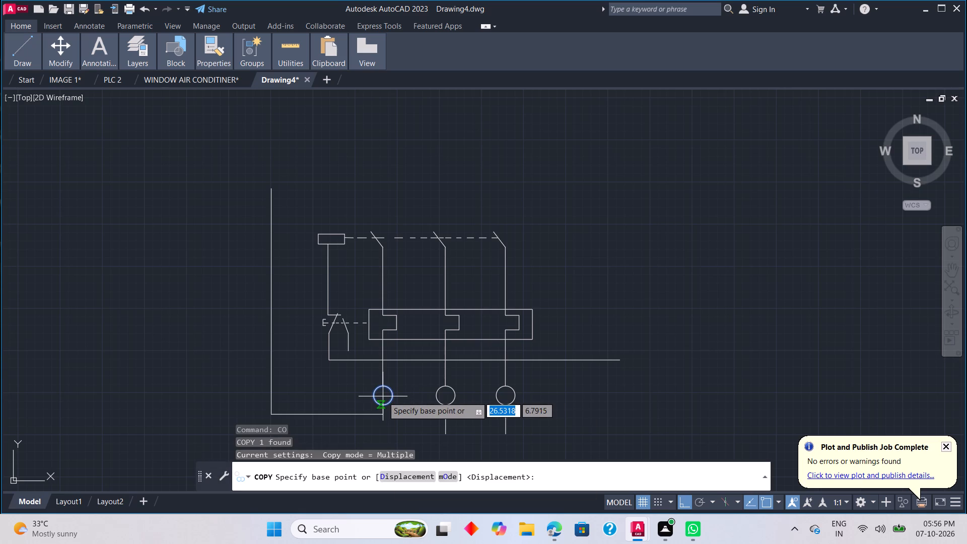
pyautogui.click(382, 396)
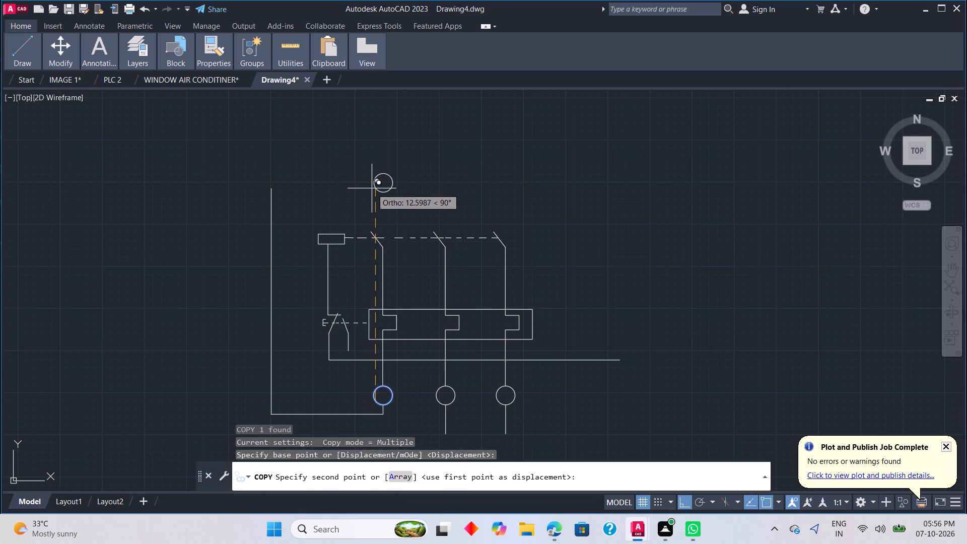
pyautogui.moveTo(371, 188); pyautogui.dragTo(391, 267, button='middle')
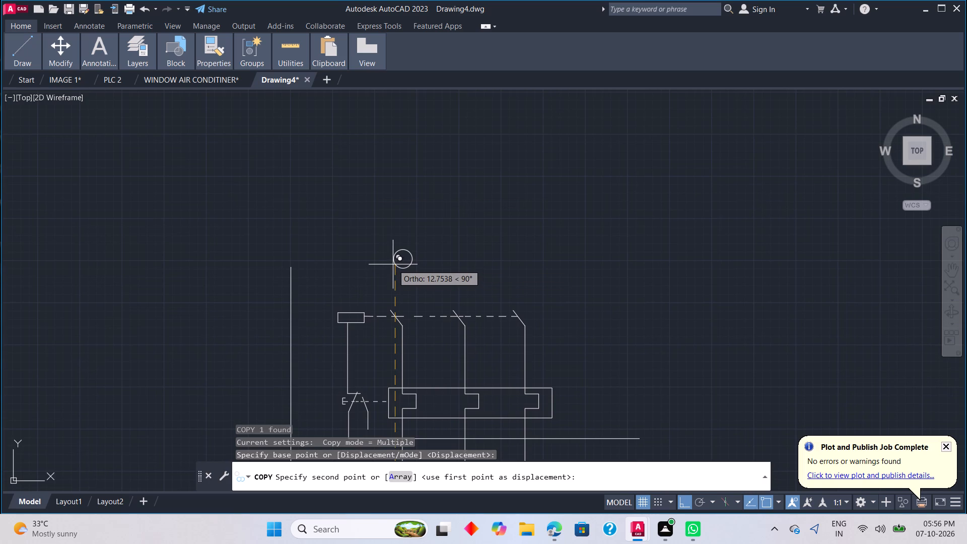
pyautogui.scroll(-1, 393, 264)
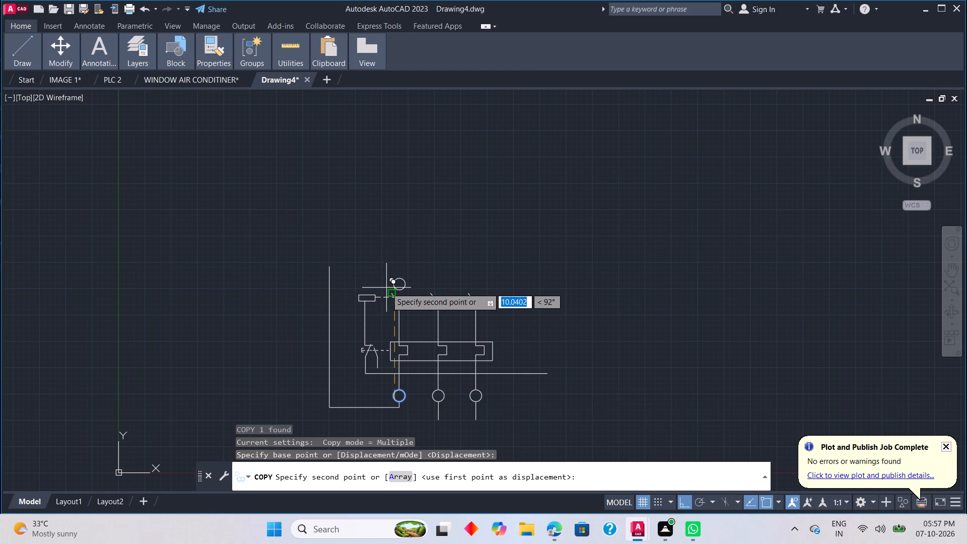
pyautogui.scroll(3, 386, 288)
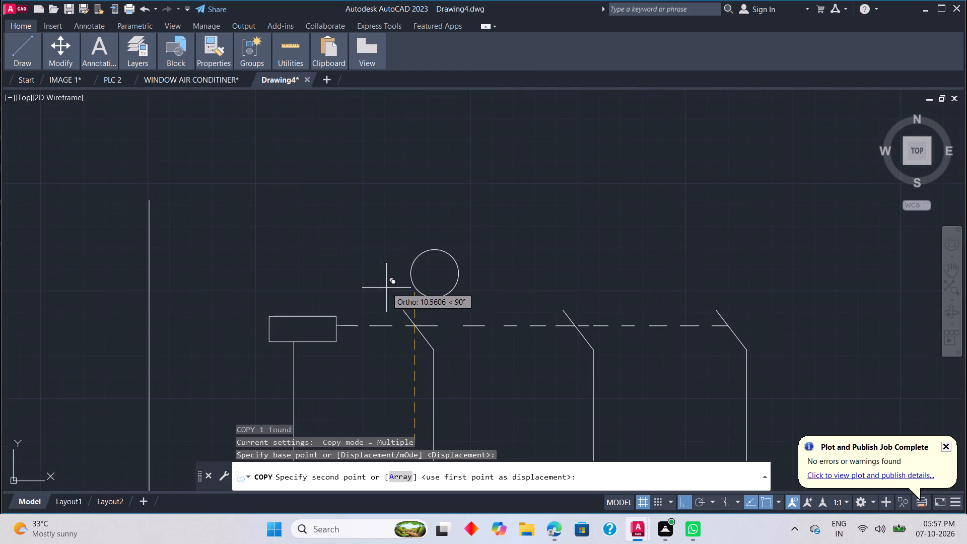
pyautogui.click(390, 288)
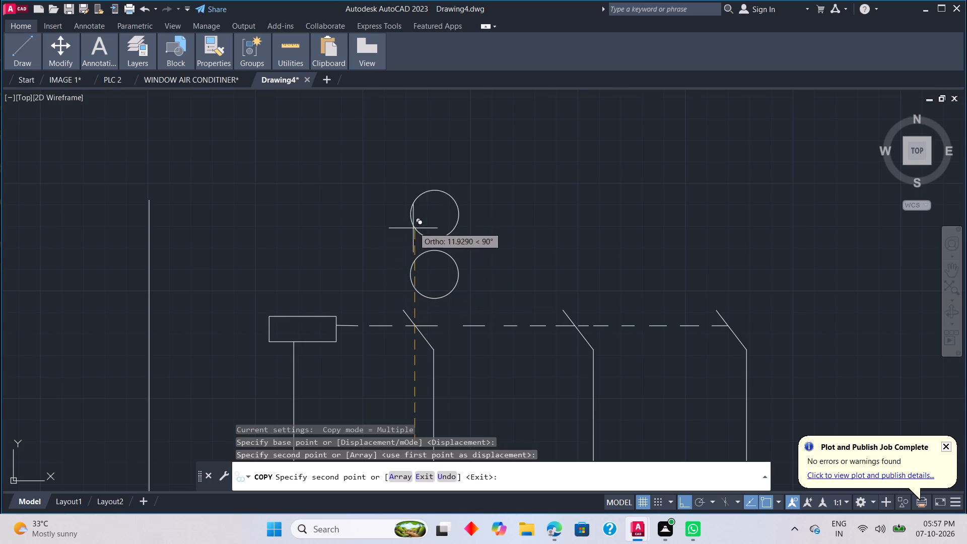
pyautogui.scroll(-2, 427, 182)
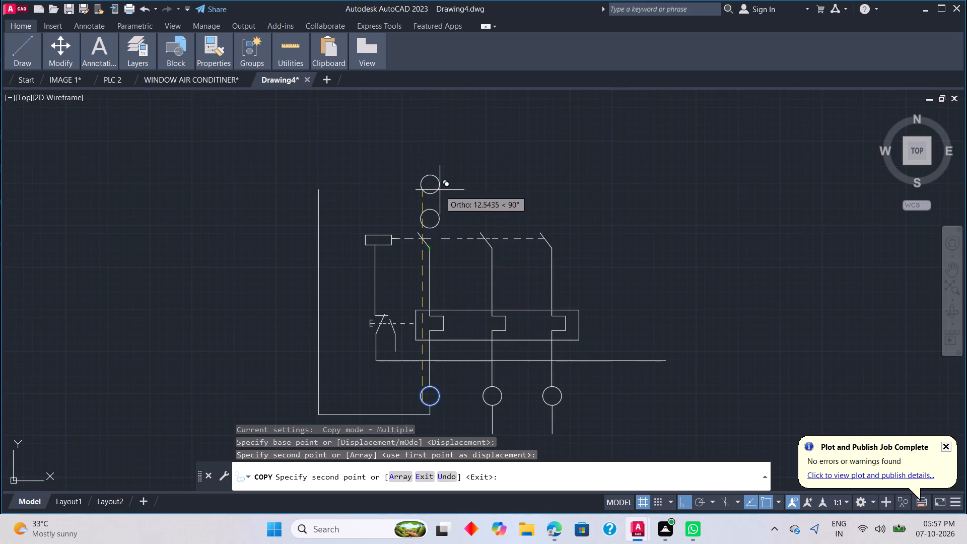
pyautogui.moveTo(440, 173); pyautogui.dragTo(443, 217, button='middle')
pyautogui.middleClick(443, 217)
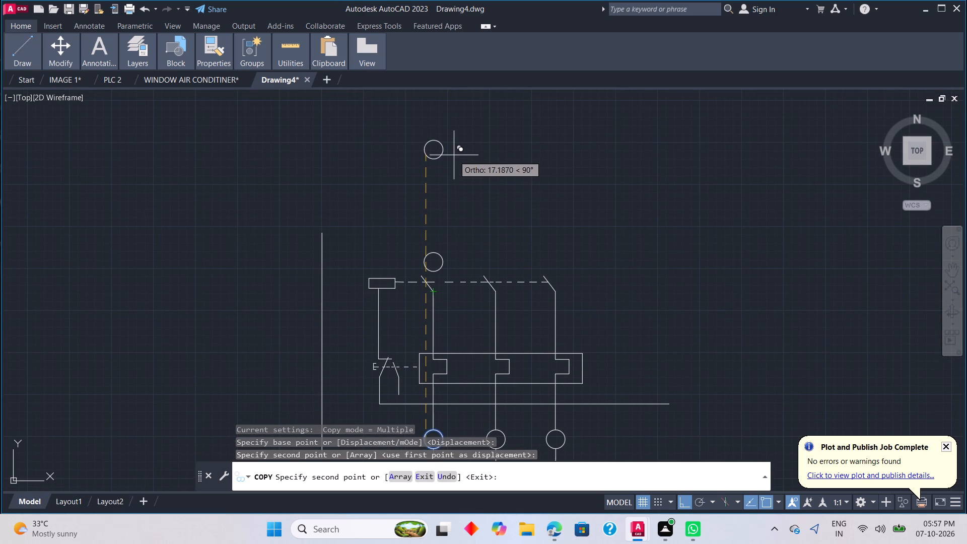
pyautogui.click(453, 148)
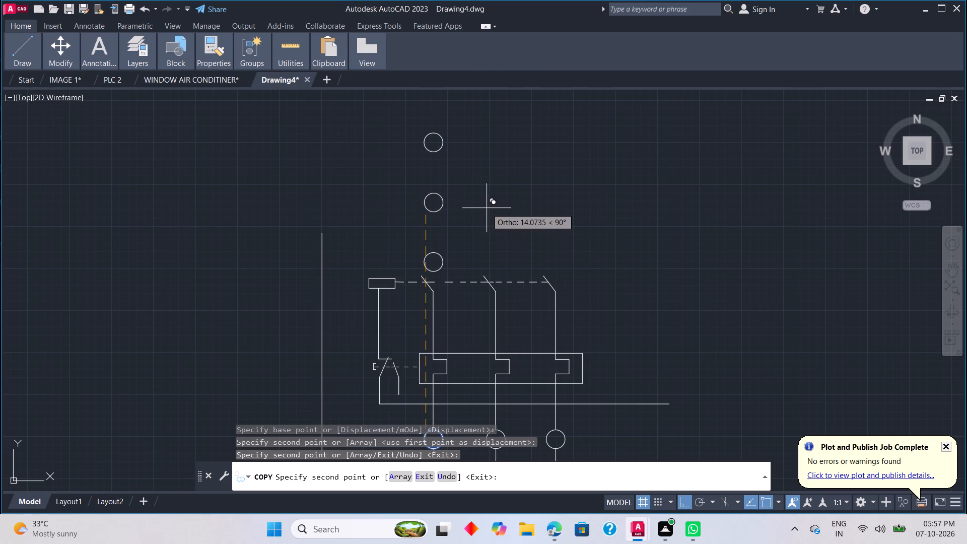
pyautogui.press('Escape')
# Copy the bottom middle terminal circle straight up twice, about 10.5 and 17.6 units, level with the left column's copies.
pyautogui.scroll(-2, 474, 227)
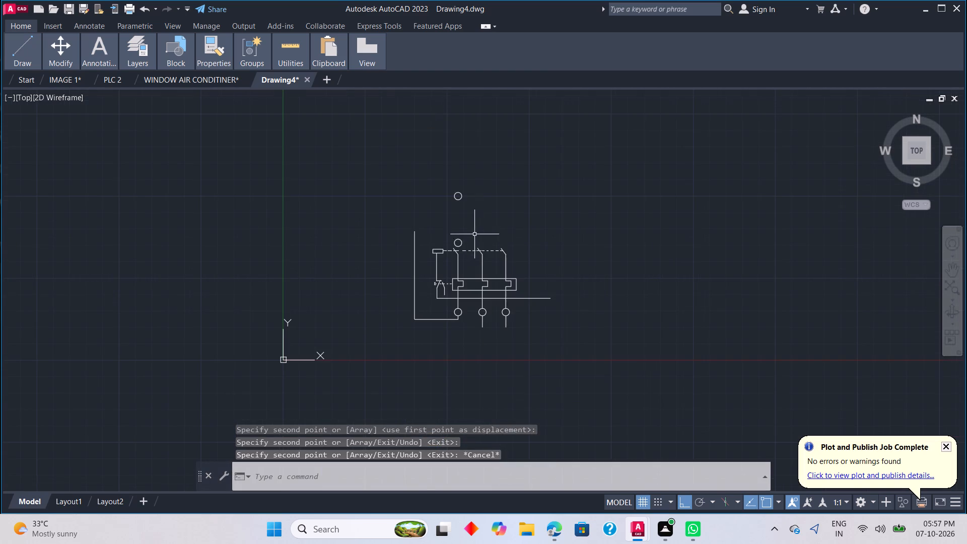
pyautogui.scroll(2, 475, 347)
pyautogui.scroll(-1, 501, 264)
pyautogui.moveTo(501, 264); pyautogui.dragTo(512, 305, button='middle')
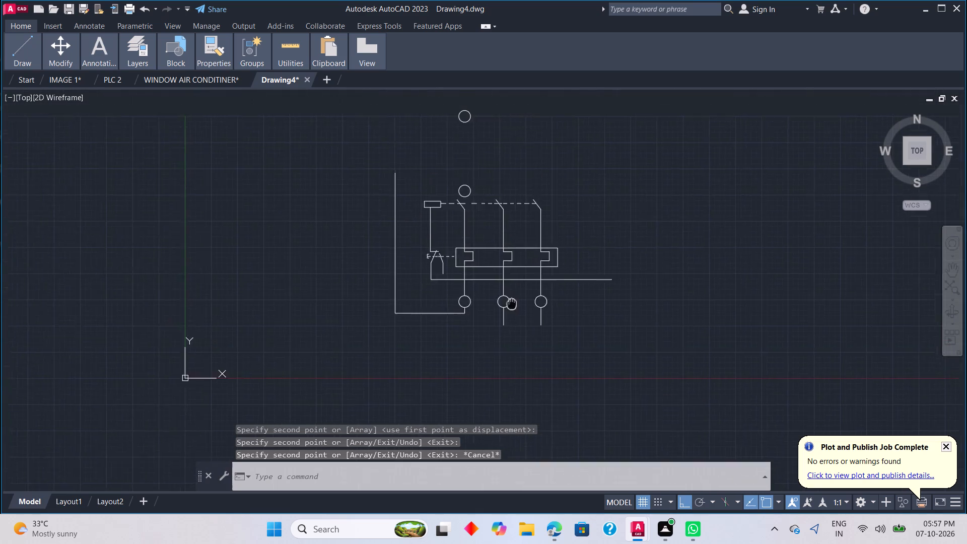
pyautogui.moveTo(512, 305); pyautogui.dragTo(525, 350, button='middle')
pyautogui.click(522, 348)
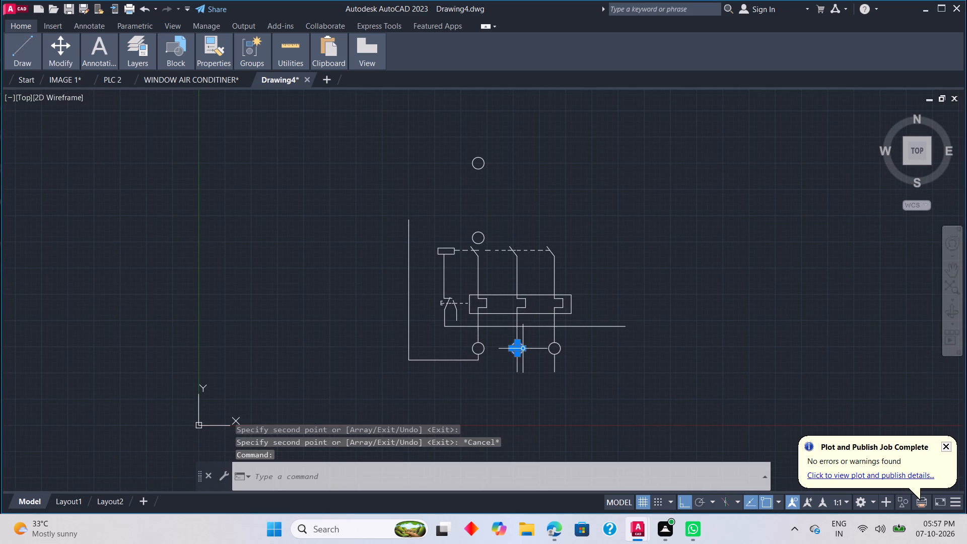
pyautogui.press('c')
pyautogui.press('o')
pyautogui.press('space')
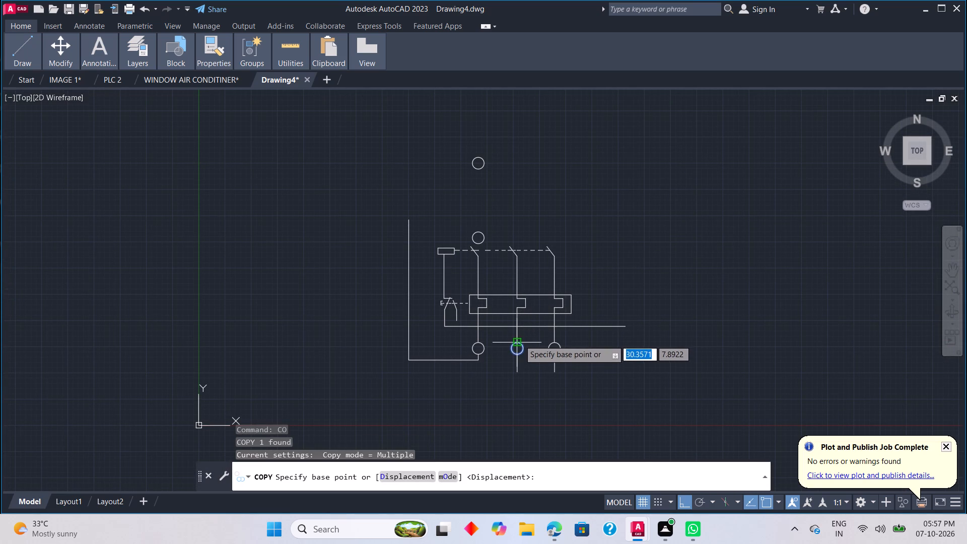
pyautogui.click(520, 344)
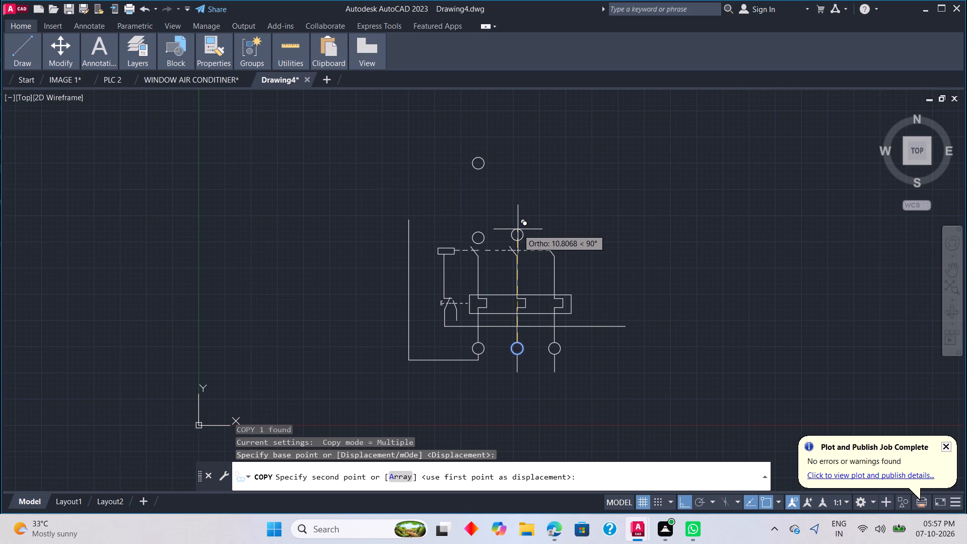
pyautogui.scroll(2, 517, 232)
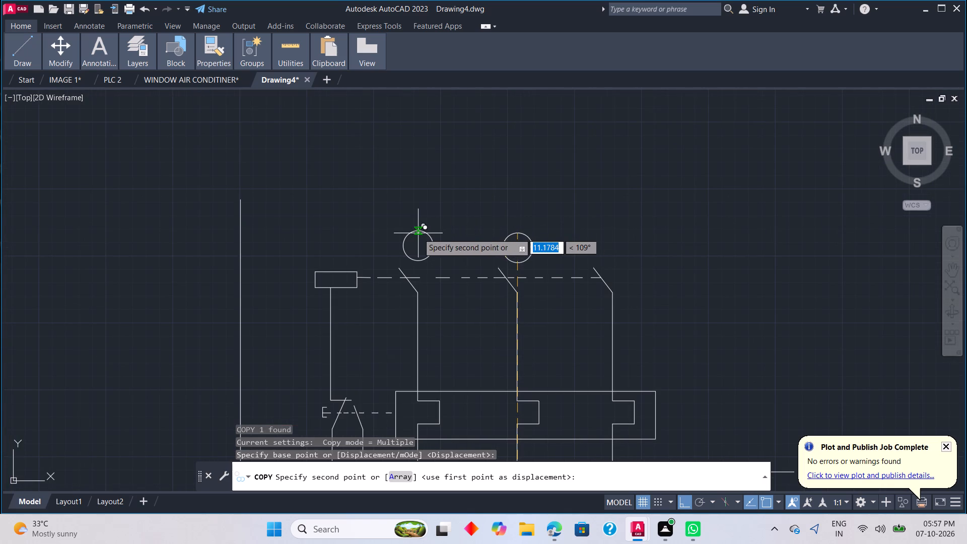
pyautogui.click(506, 233)
pyautogui.middleClick(525, 156)
pyautogui.moveTo(524, 156); pyautogui.dragTo(531, 199, button='middle')
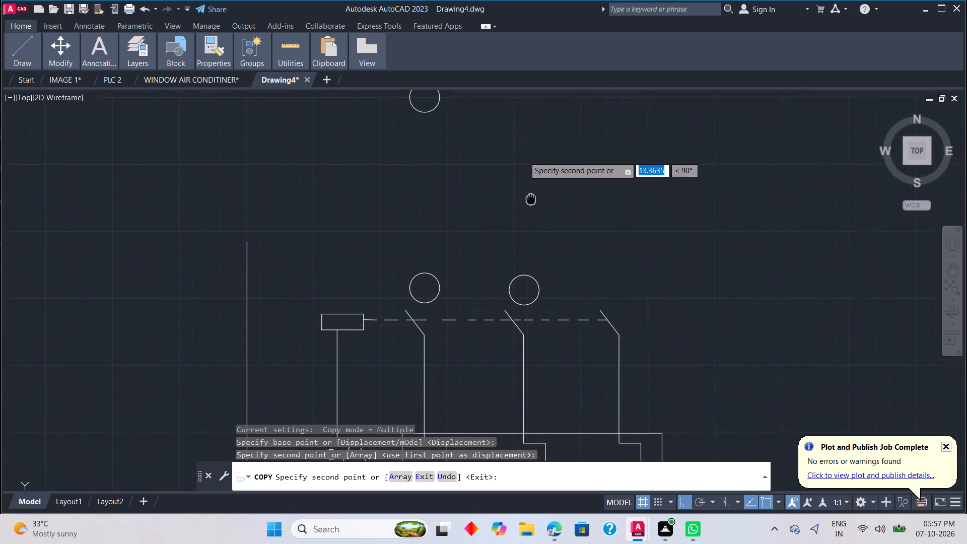
pyautogui.moveTo(531, 199); pyautogui.dragTo(537, 230, button='middle')
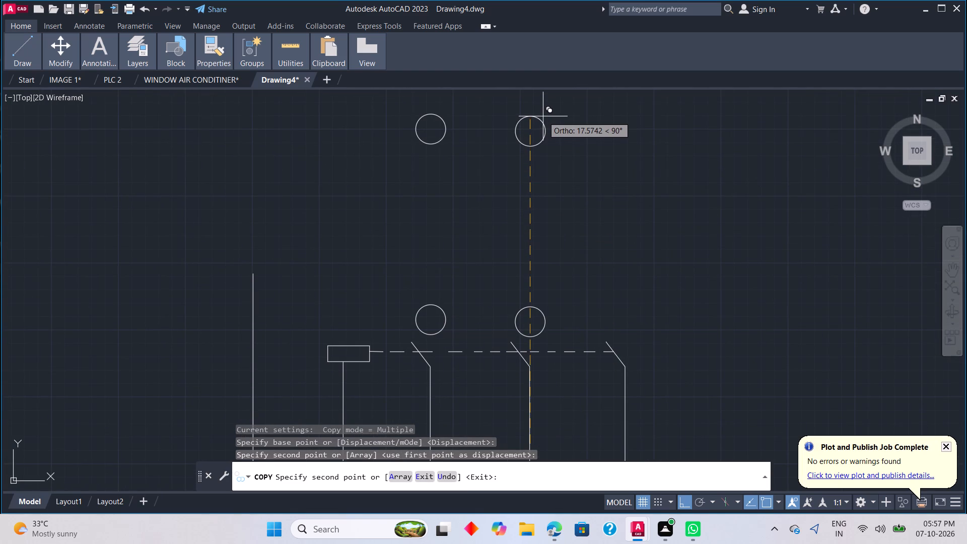
pyautogui.click(543, 115)
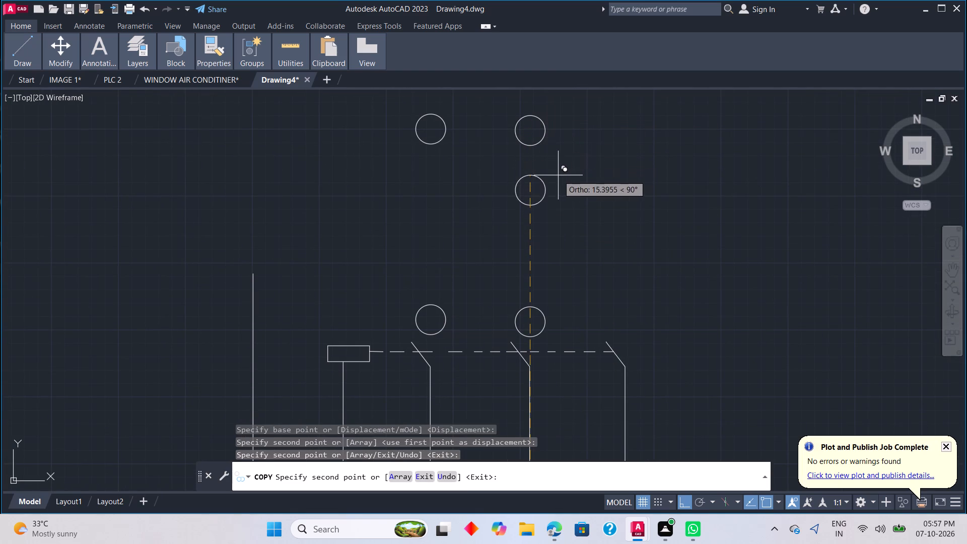
pyautogui.press('Escape')
# Copy the bottom right terminal circle straight up twice, about 10.4 and 17.6 units, to complete both upper rows of three.
pyautogui.scroll(-3, 560, 189)
pyautogui.scroll(2, 580, 255)
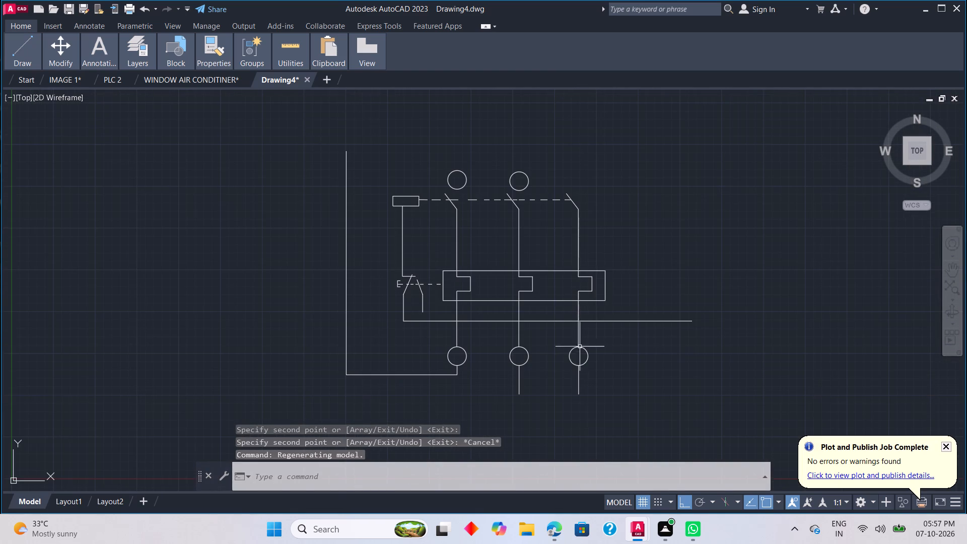
pyautogui.click(589, 357)
pyautogui.press('c')
pyautogui.press('o')
pyautogui.press('space')
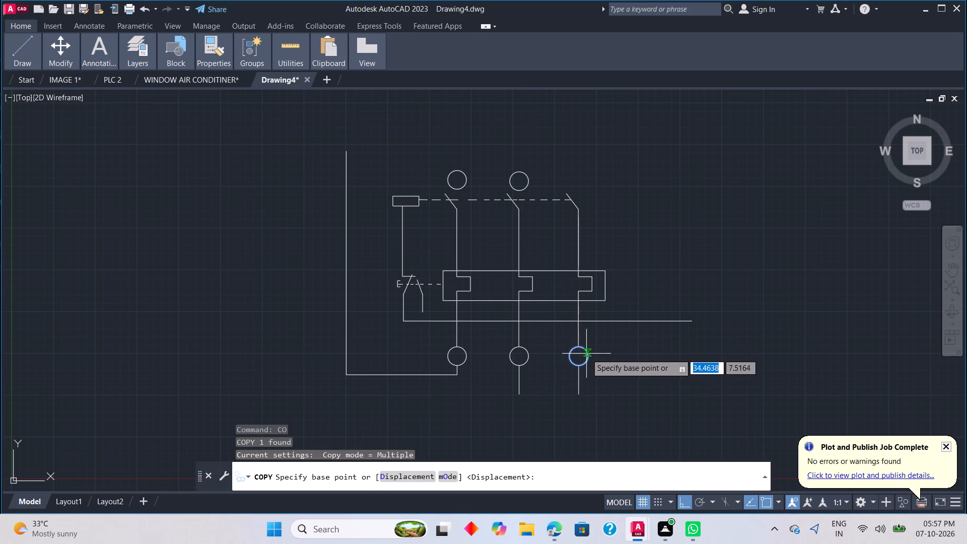
pyautogui.click(586, 354)
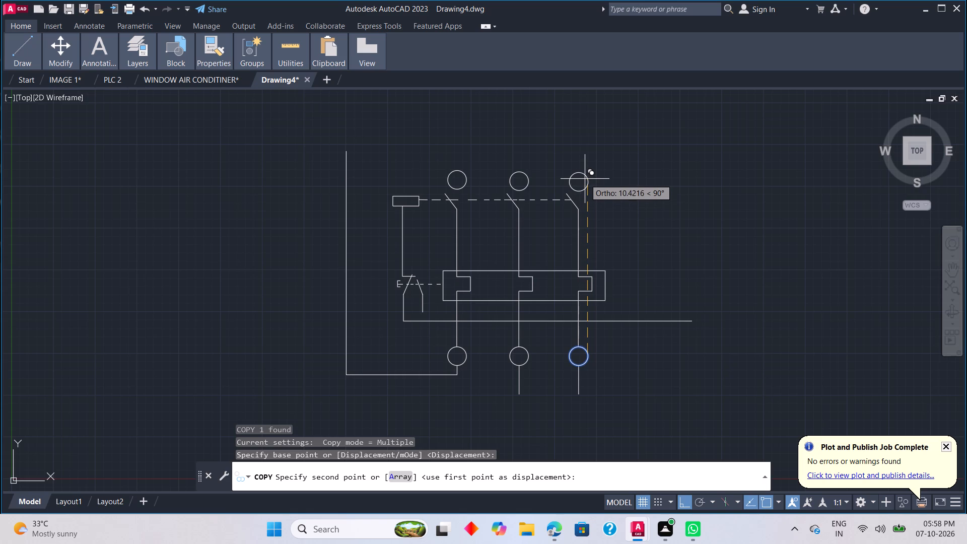
pyautogui.click(585, 179)
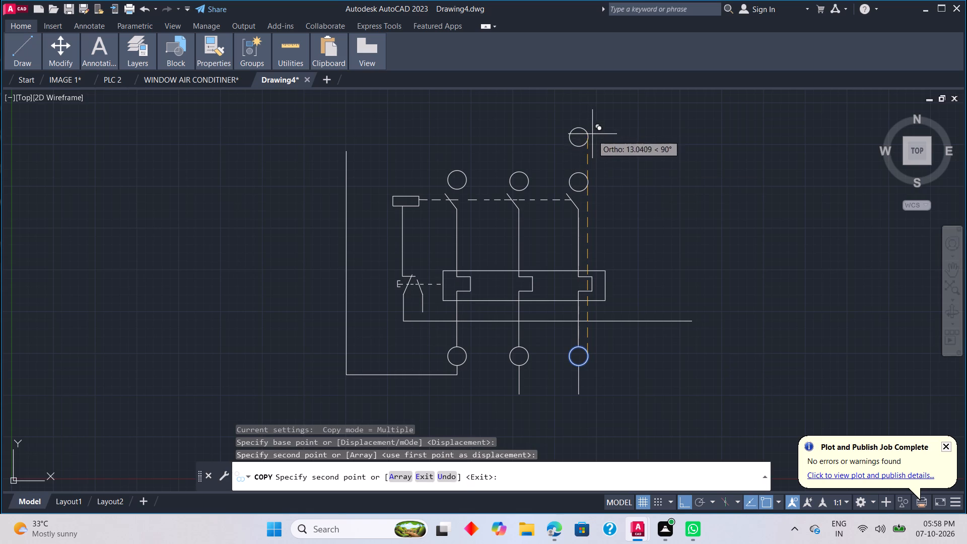
pyautogui.moveTo(593, 129); pyautogui.dragTo(615, 250, button='middle')
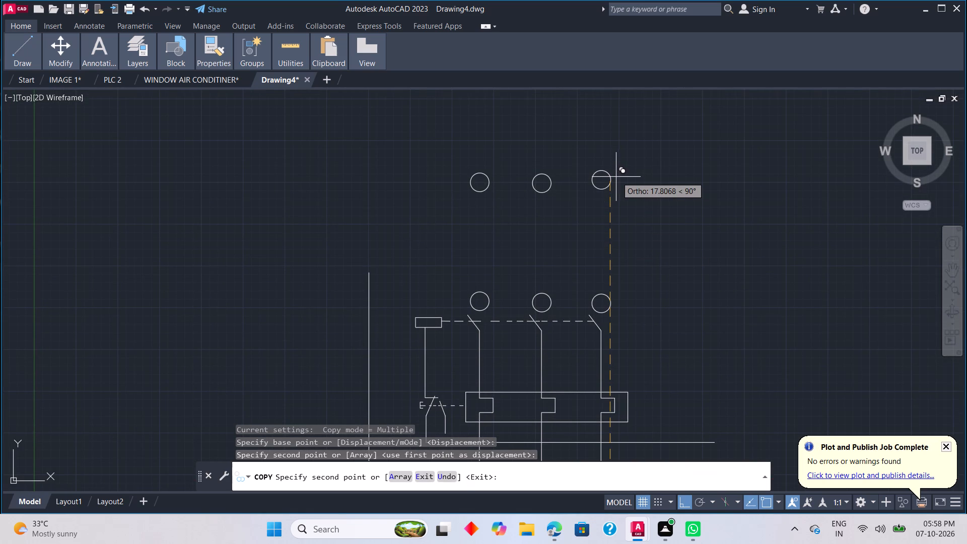
pyautogui.click(616, 180)
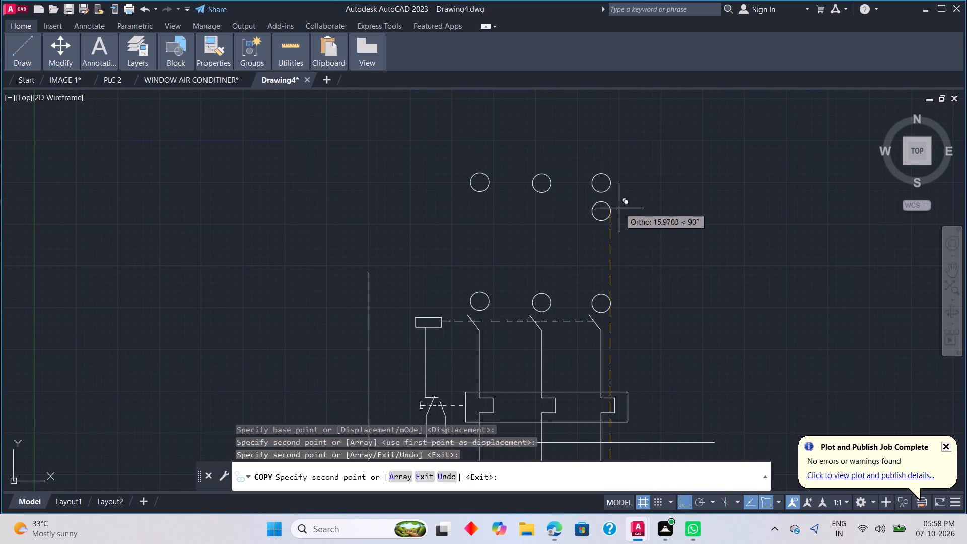
pyautogui.press('Escape')
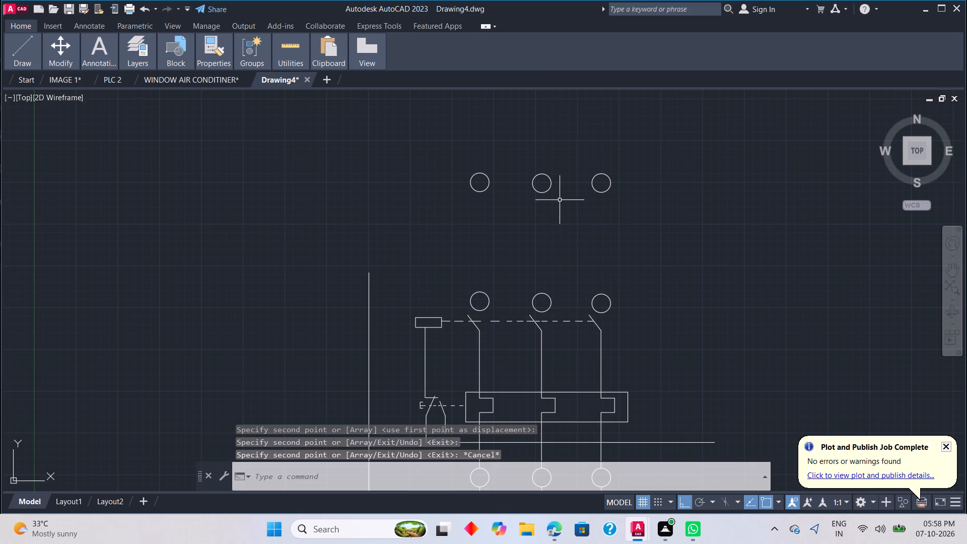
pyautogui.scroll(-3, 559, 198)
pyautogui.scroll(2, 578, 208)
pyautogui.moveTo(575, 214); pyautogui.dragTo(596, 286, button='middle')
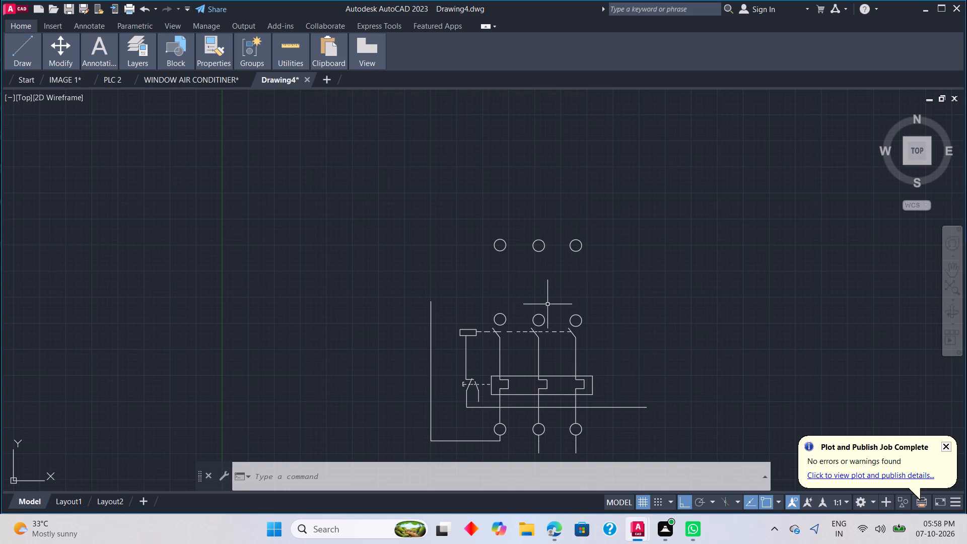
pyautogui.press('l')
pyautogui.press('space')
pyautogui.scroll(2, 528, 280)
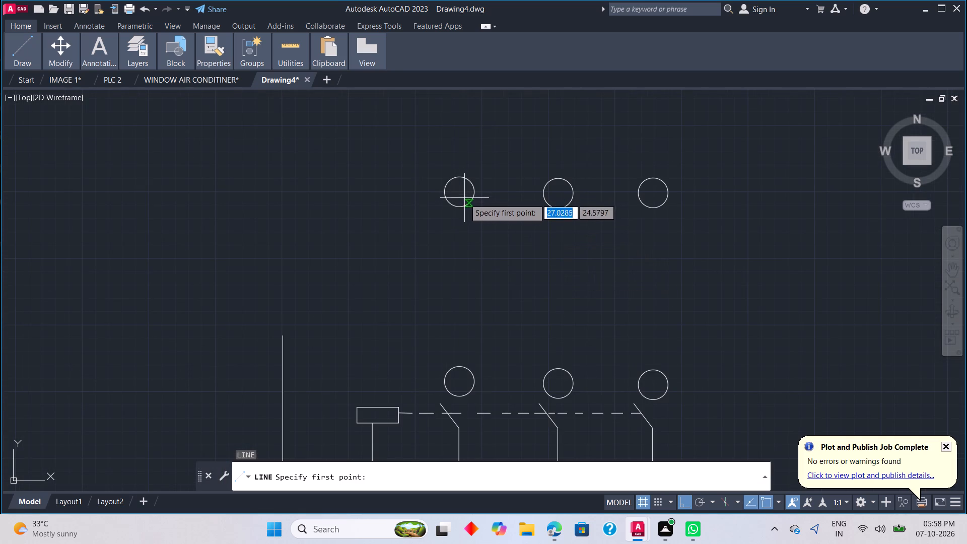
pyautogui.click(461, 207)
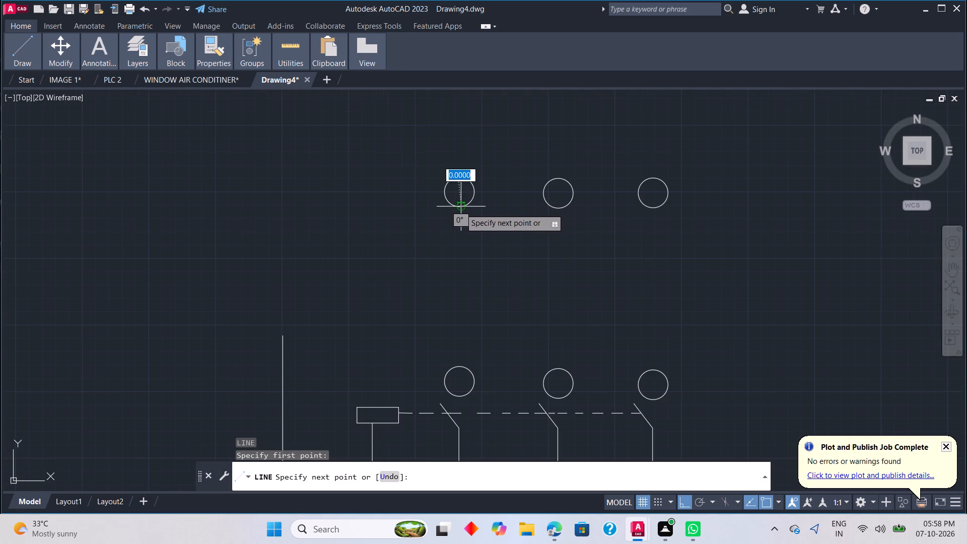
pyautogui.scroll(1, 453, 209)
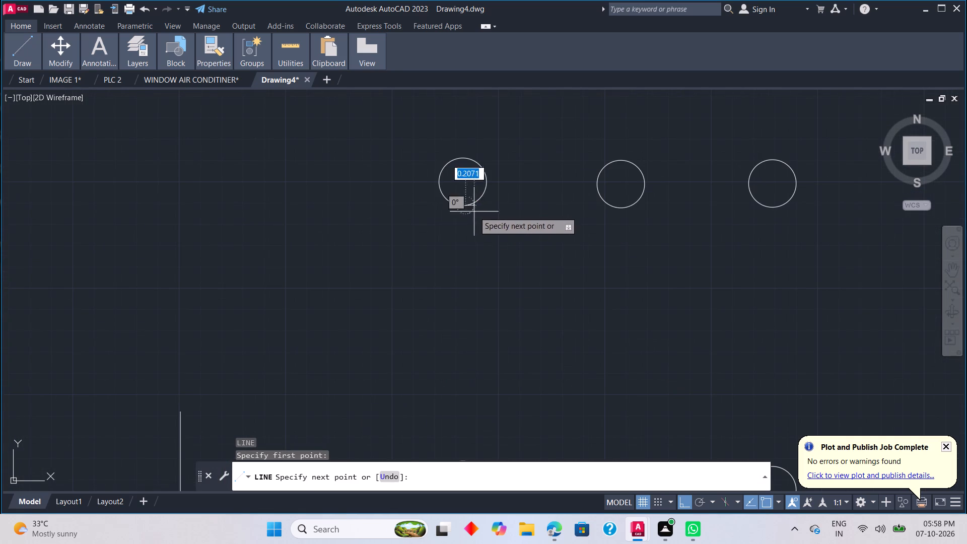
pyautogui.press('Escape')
# Draw a line from the bottom of the top-row left circle down through the left circle below, ending at its lower edge.
pyautogui.scroll(1, 459, 204)
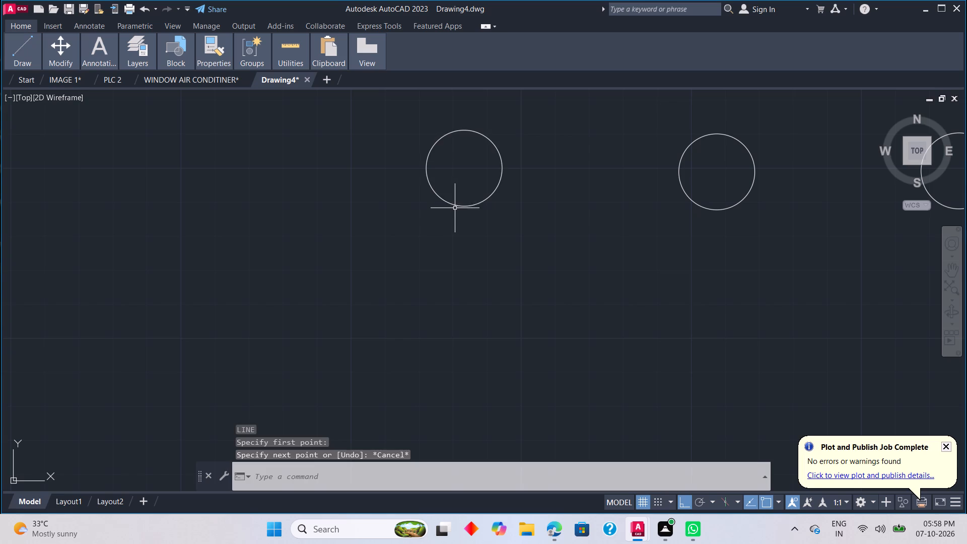
pyautogui.press('l')
pyautogui.press('space')
pyautogui.click(463, 208)
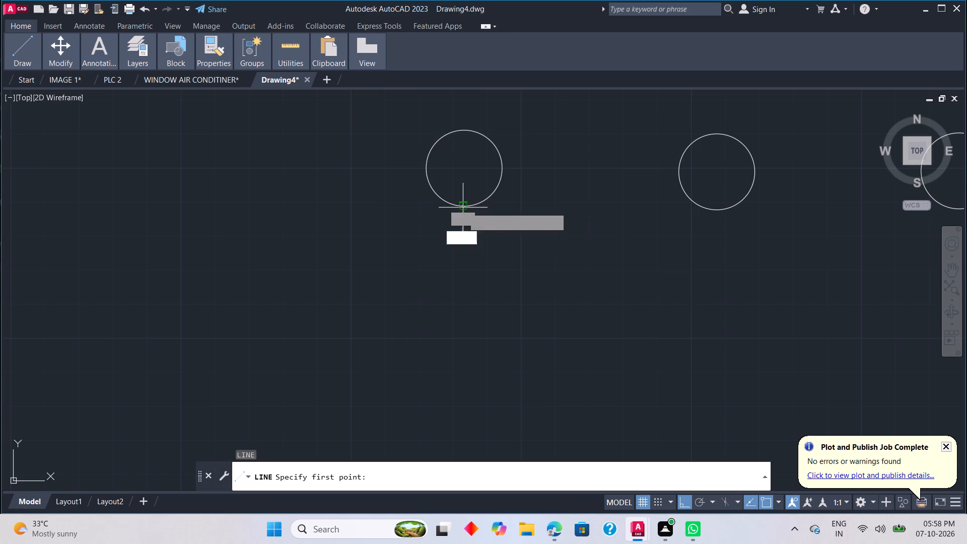
pyautogui.scroll(-3, 456, 295)
pyautogui.scroll(-1, 457, 348)
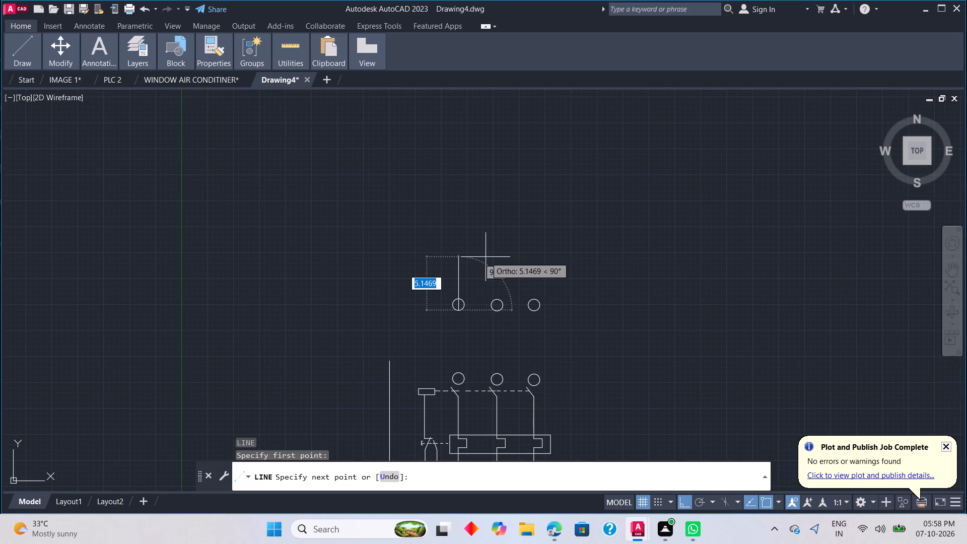
pyautogui.moveTo(470, 334); pyautogui.dragTo(508, 265, button='middle')
pyautogui.middleClick(509, 264)
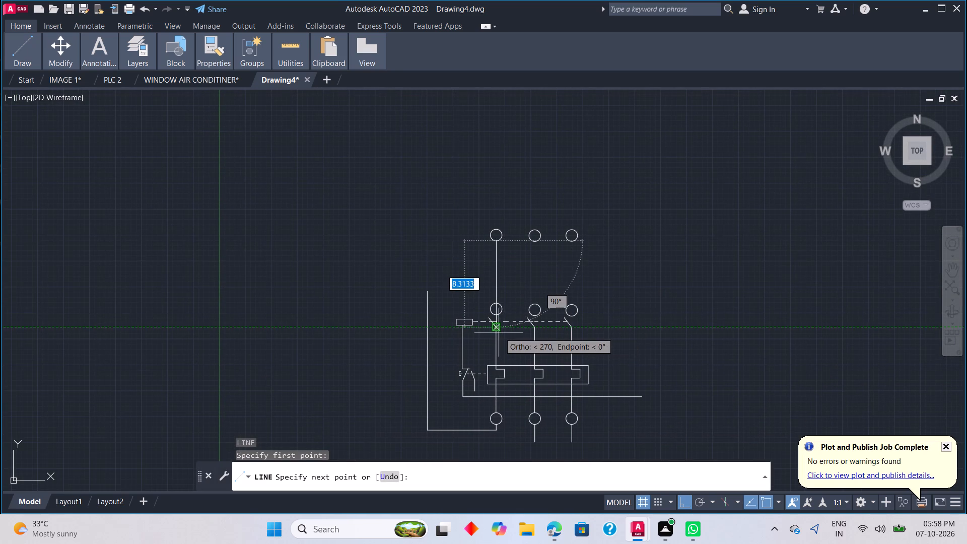
pyautogui.scroll(2, 497, 319)
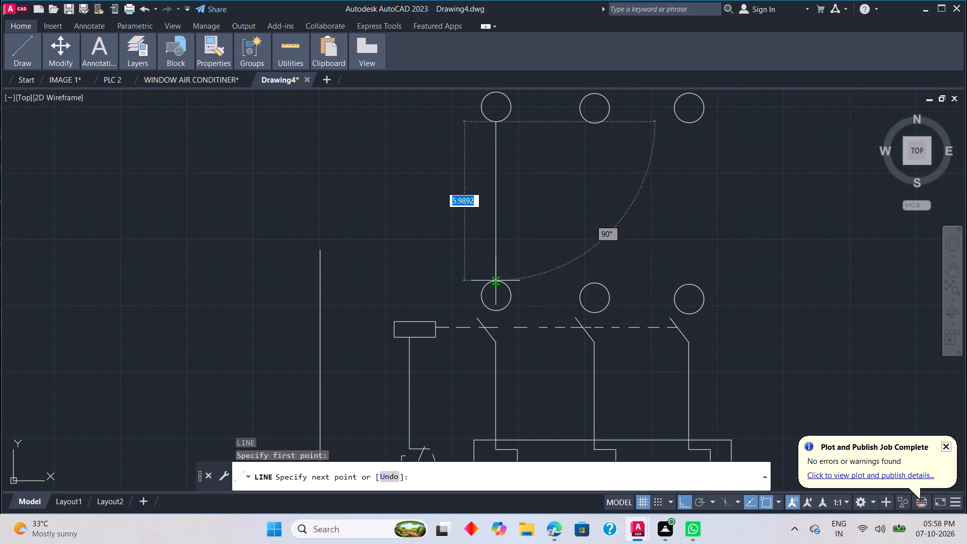
pyautogui.click(496, 281)
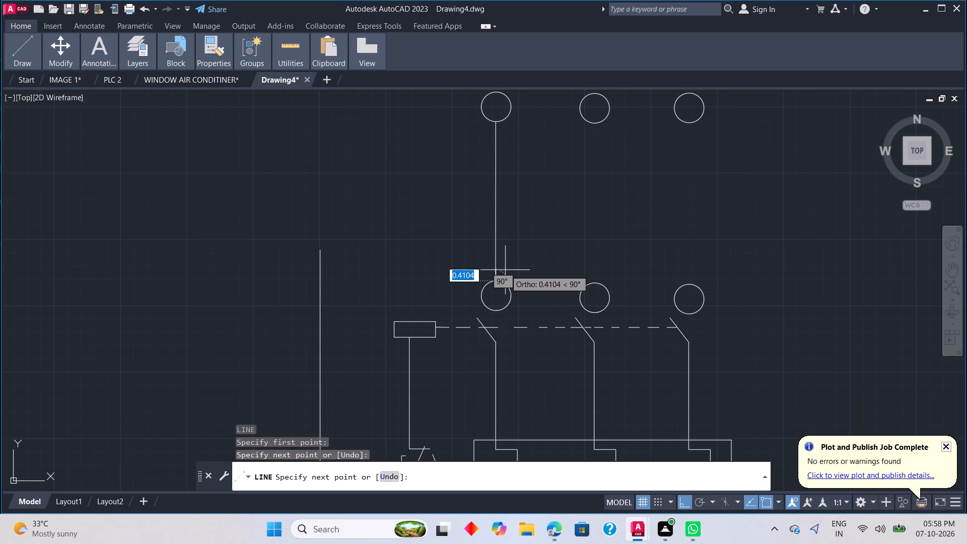
pyautogui.hotkey('ctrl', 'z')
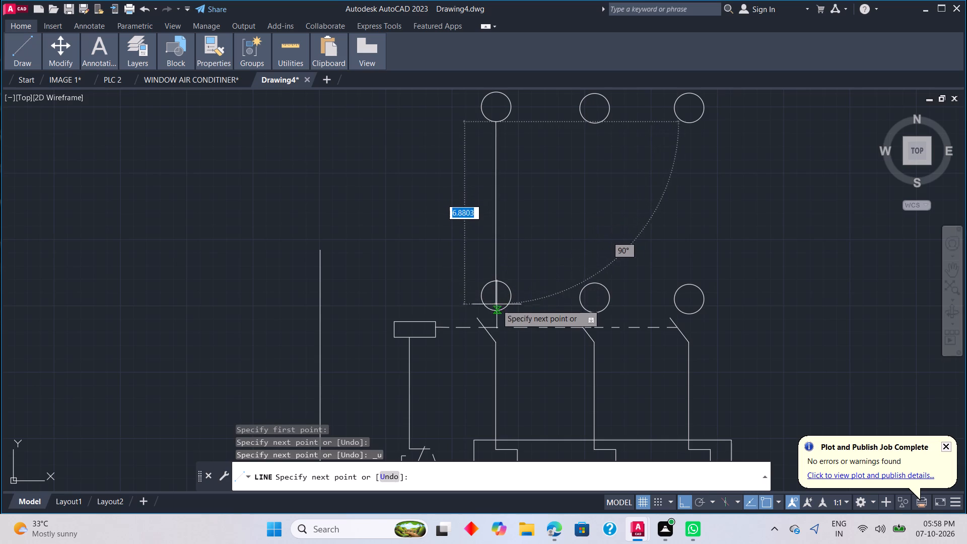
pyautogui.click(497, 312)
pyautogui.press('Escape')
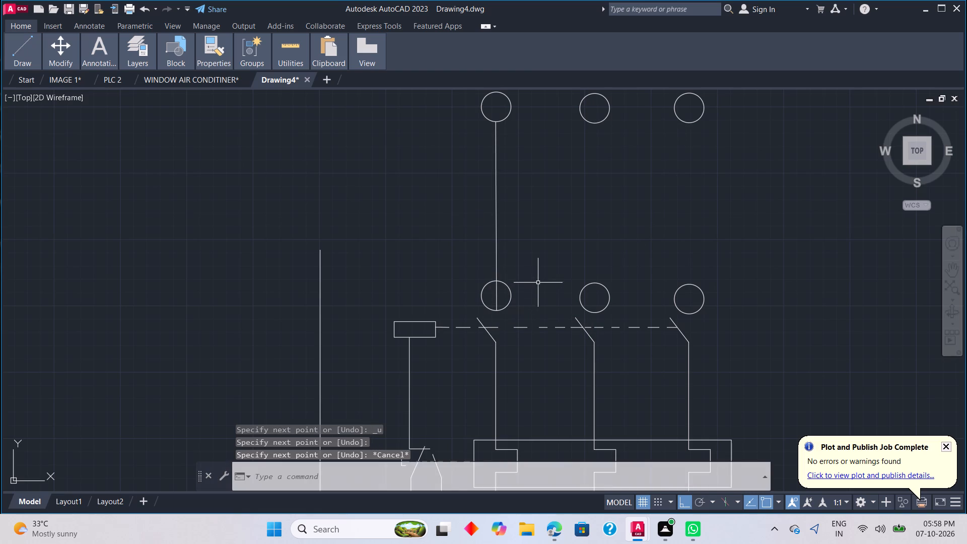
# Draw a line from the bottom of the top-row middle circle down to the lower edge of the middle circle above the contacts.
pyautogui.press('l')
pyautogui.press('space')
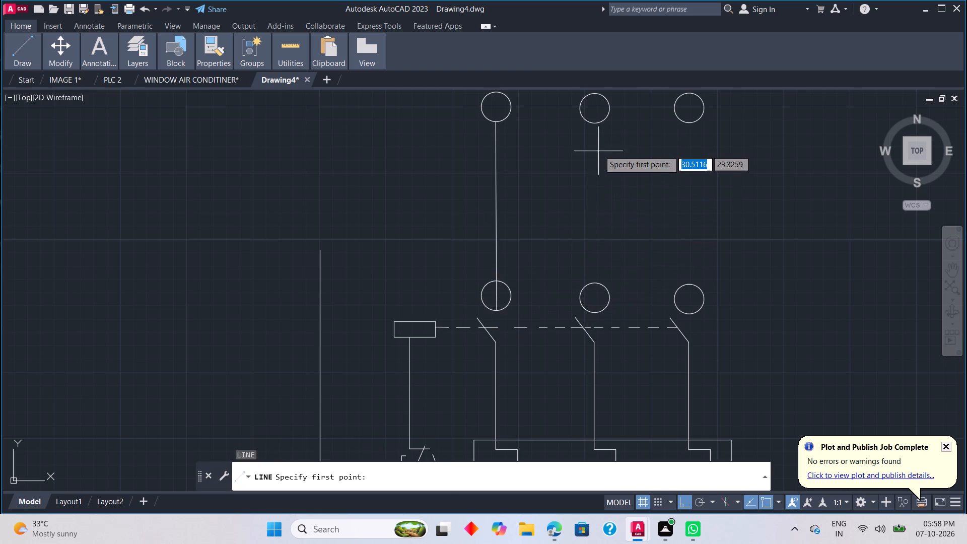
pyautogui.click(595, 123)
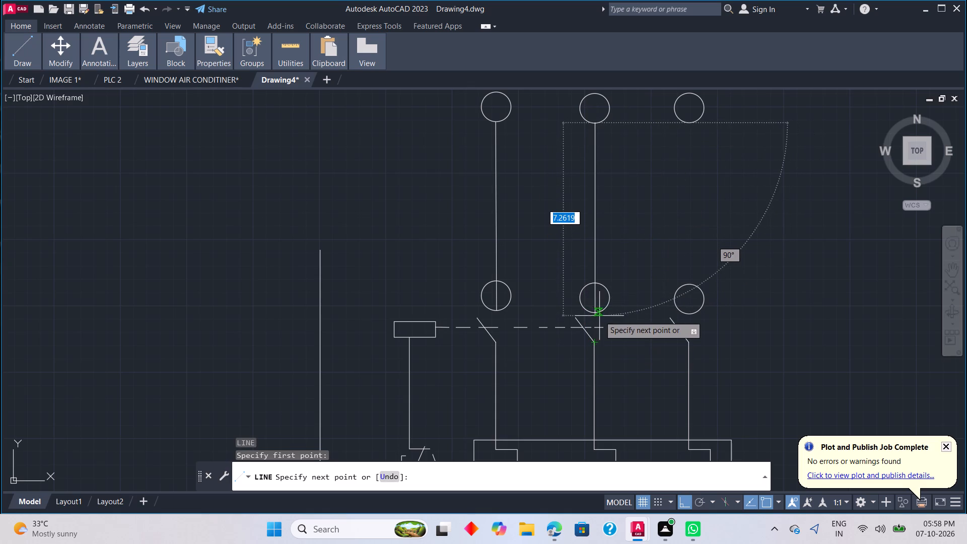
pyautogui.click(594, 308)
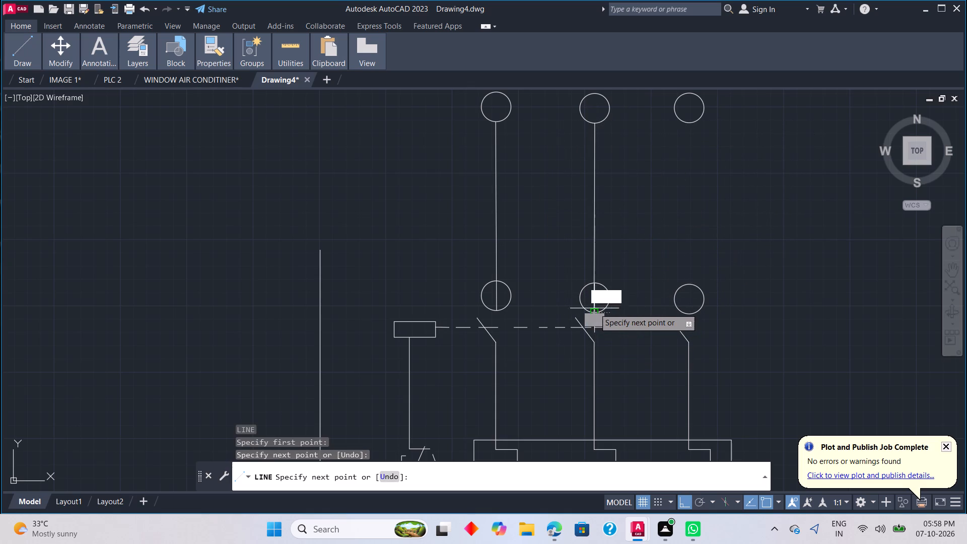
pyautogui.press('Escape')
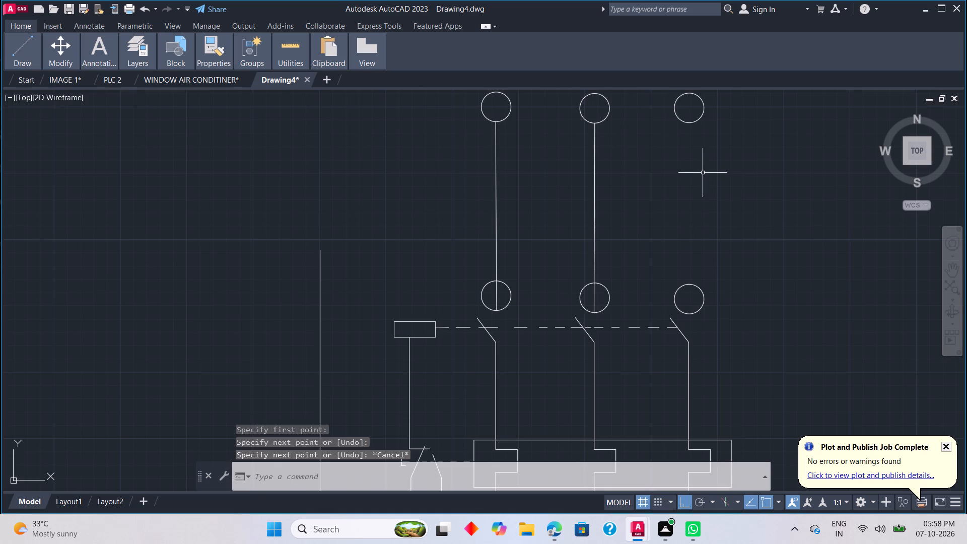
# Draw a line from the bottom of the top-row right circle down to the lower edge of the right circle above the contacts.
pyautogui.write('L')
pyautogui.press('space')
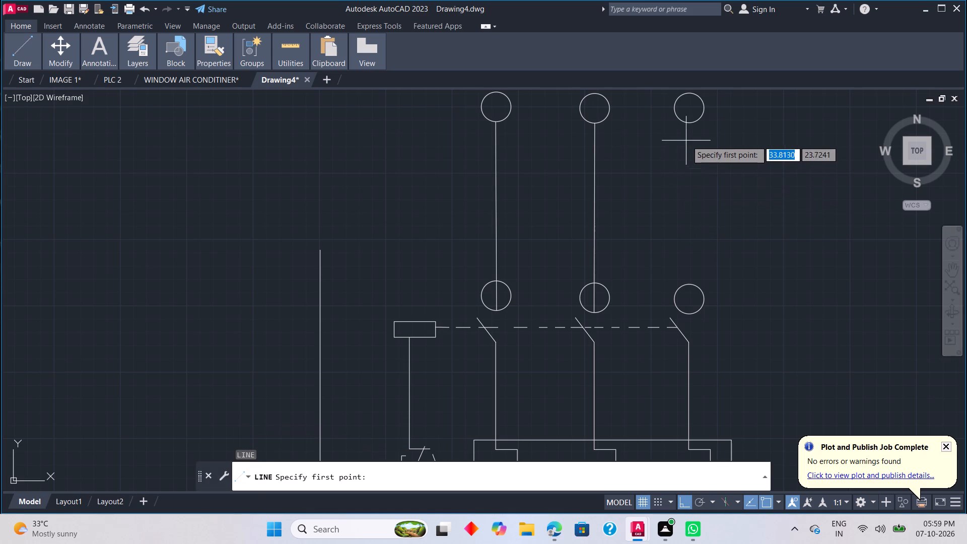
pyautogui.click(691, 125)
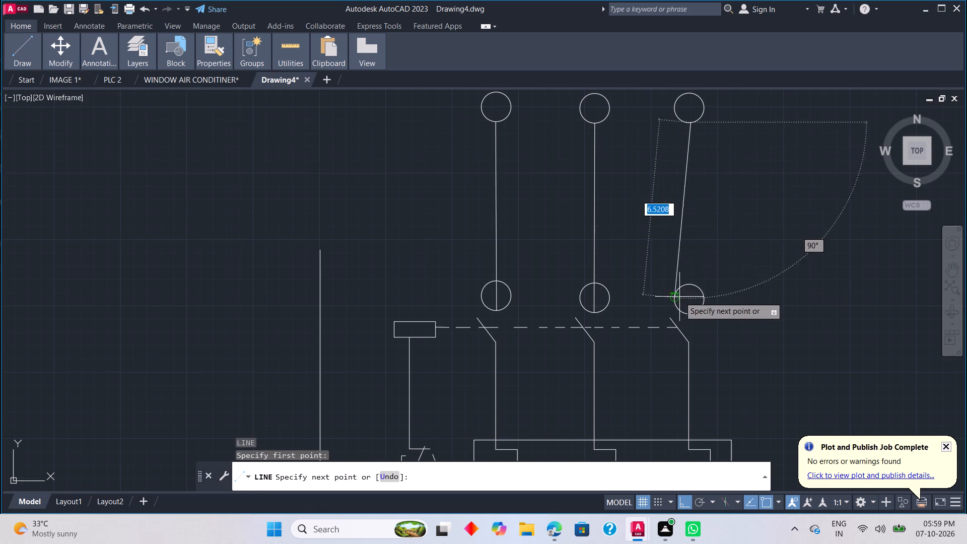
pyautogui.click(688, 315)
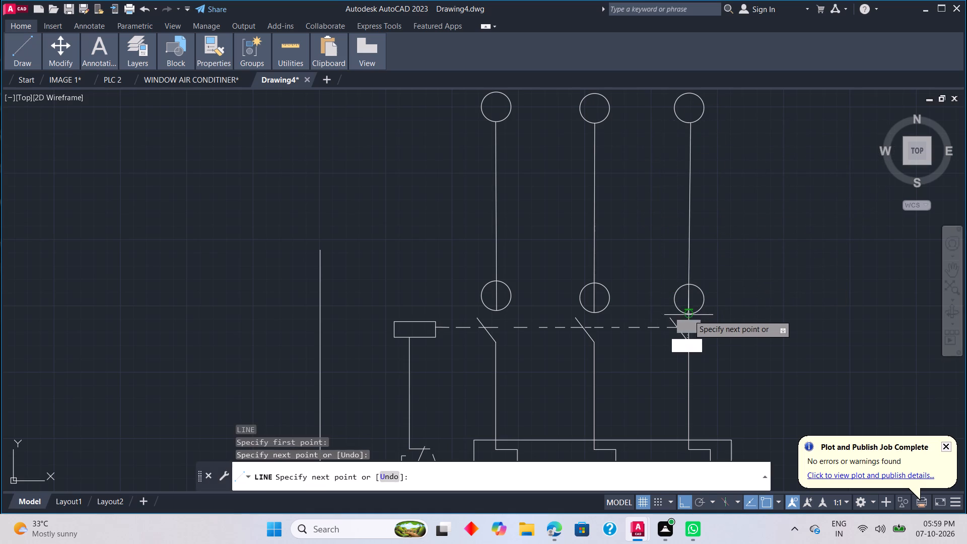
pyautogui.press('Escape')
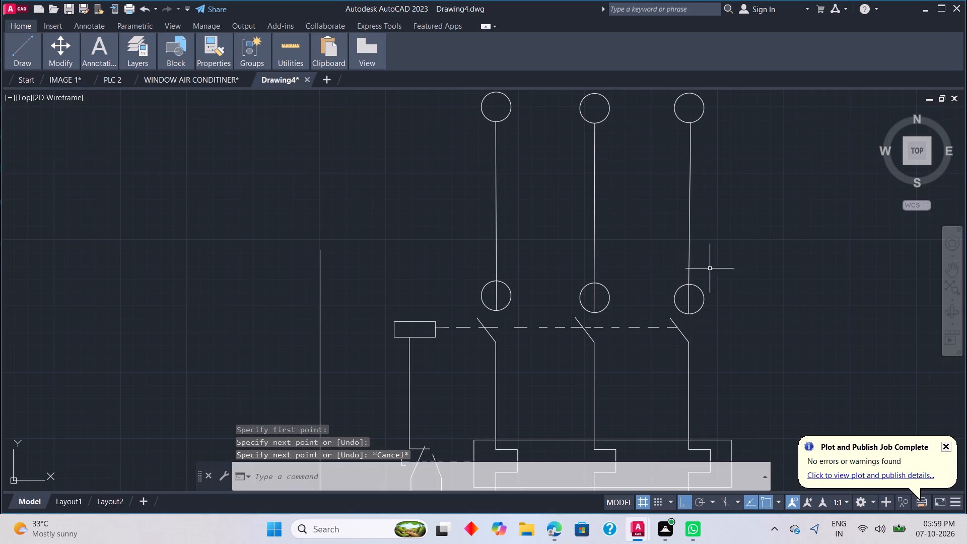
# Trim away the right halves of the three circles just above the main contacts, leaving left-facing semicircles.
pyautogui.scroll(-1, 720, 243)
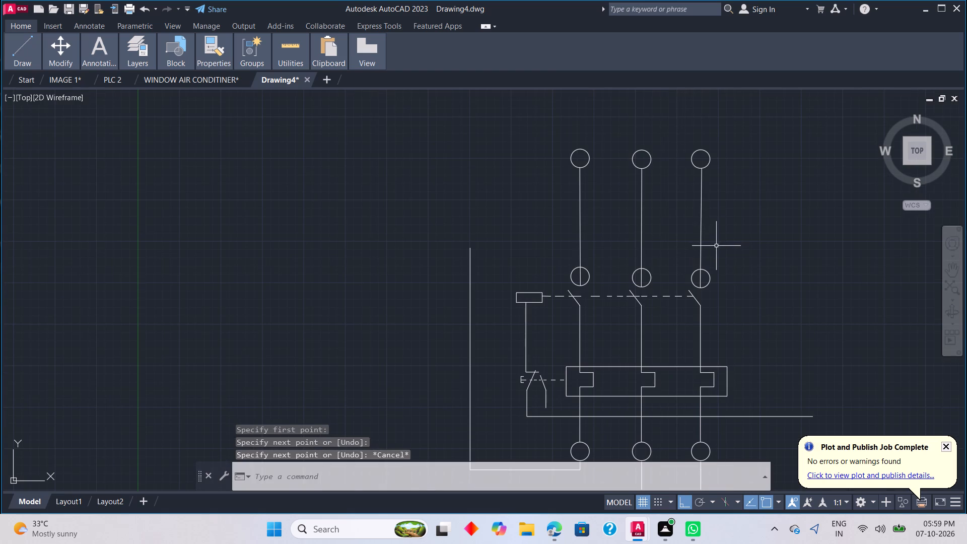
pyautogui.write('TR')
pyautogui.press('space')
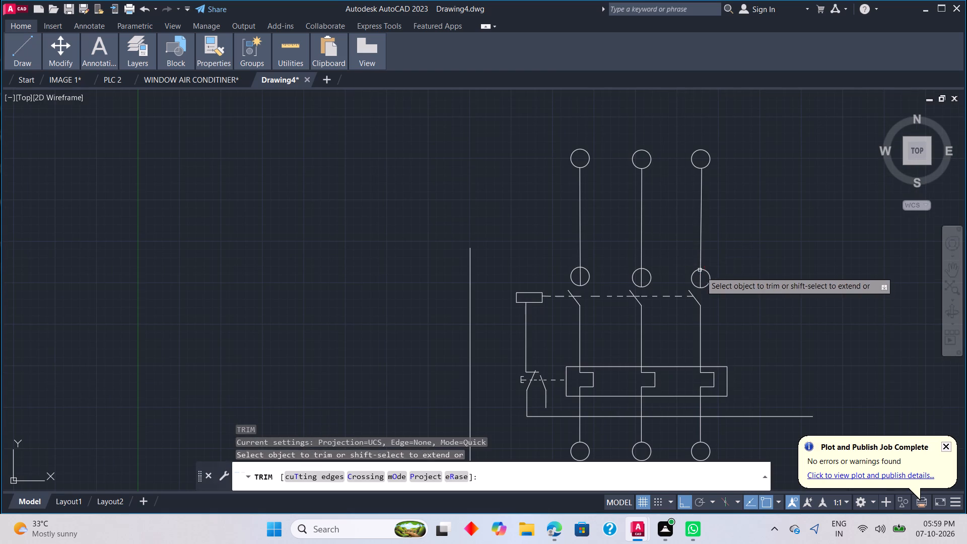
pyautogui.click(707, 274)
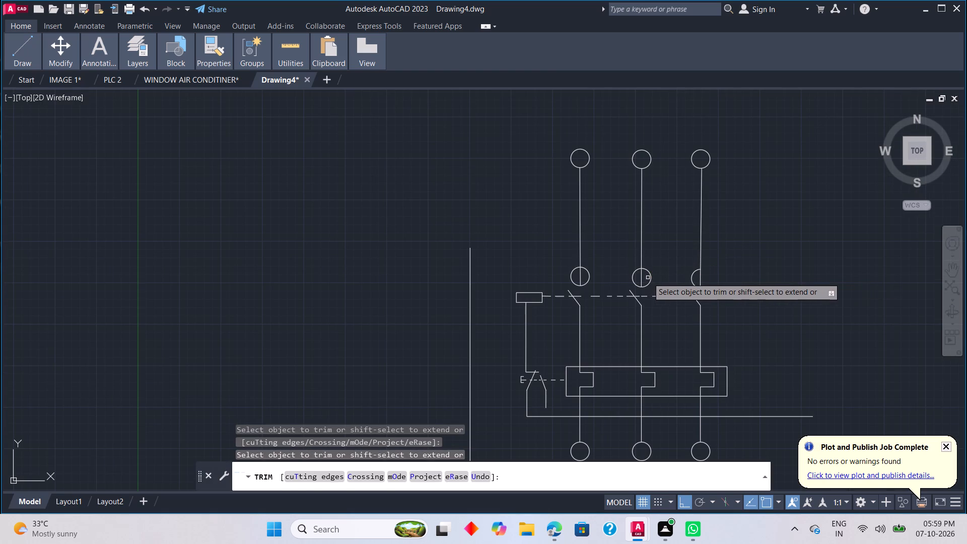
pyautogui.click(648, 278)
pyautogui.click(651, 278)
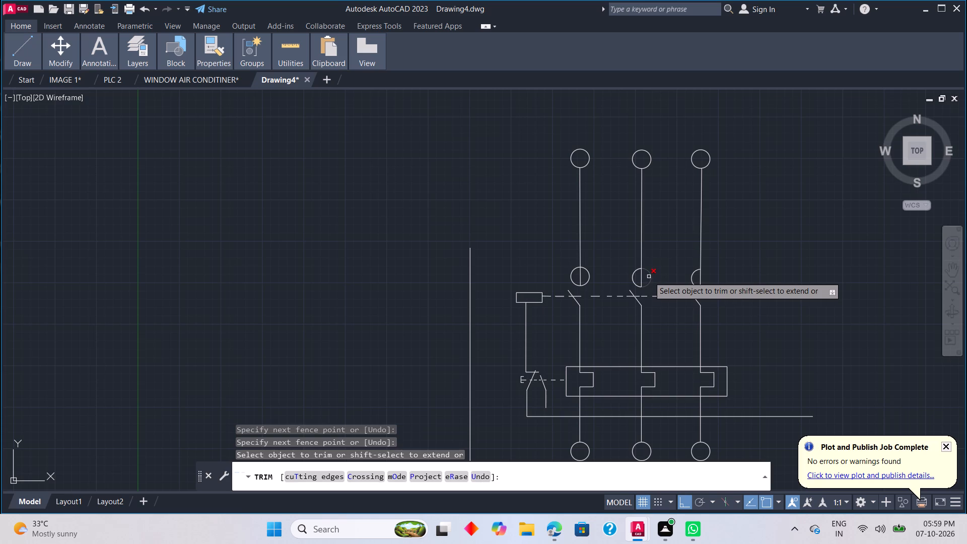
pyautogui.click(649, 277)
pyautogui.click(590, 277)
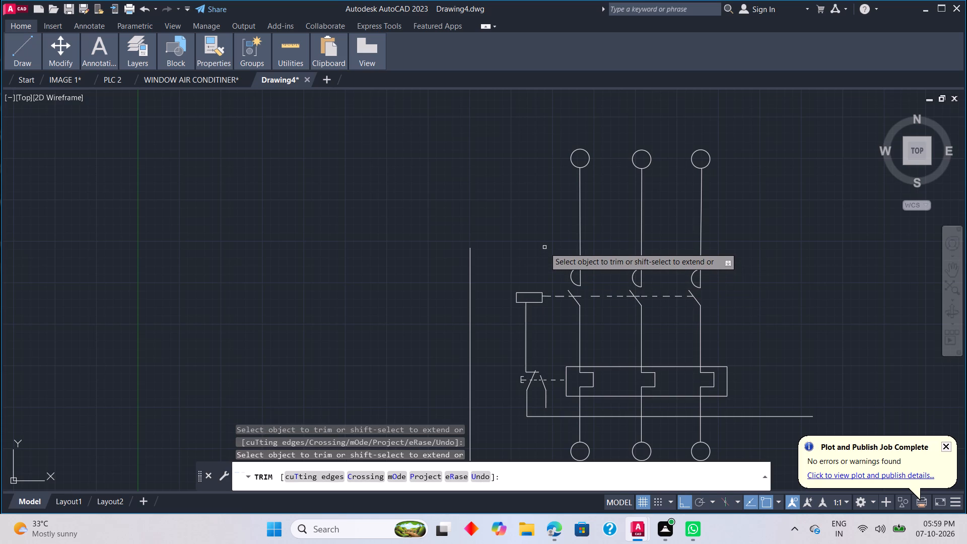
pyautogui.moveTo(624, 195); pyautogui.dragTo(598, 240, button='middle')
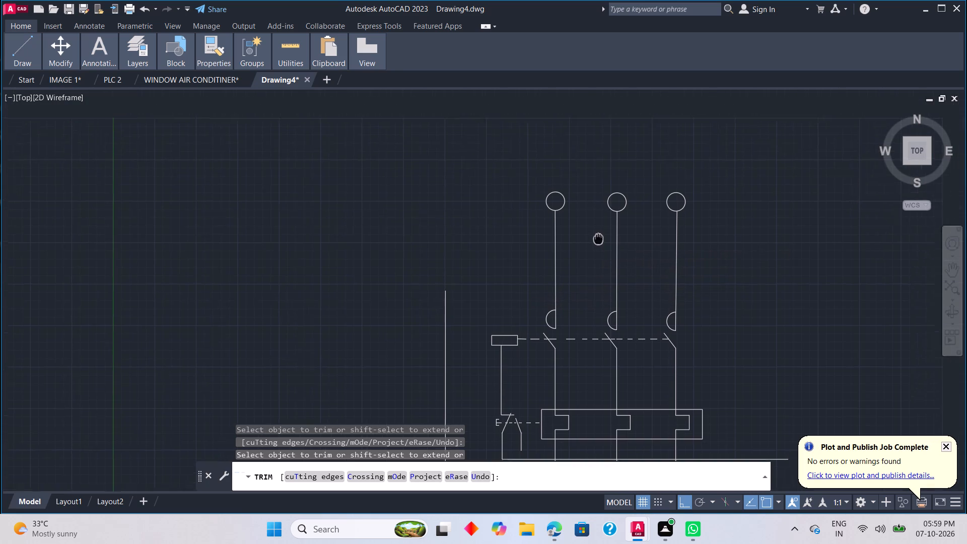
pyautogui.moveTo(598, 240); pyautogui.dragTo(575, 272, button='middle')
pyautogui.middleClick(575, 272)
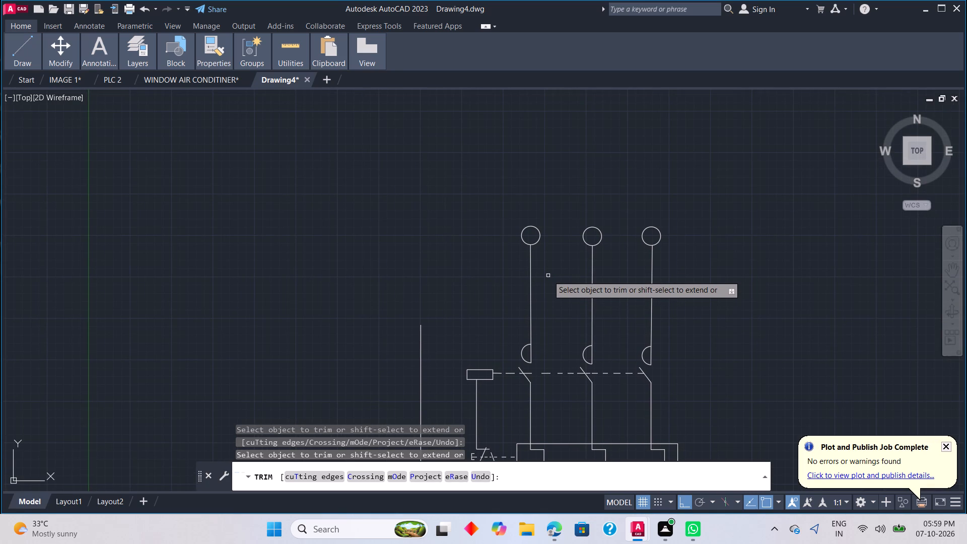
pyautogui.press('l')
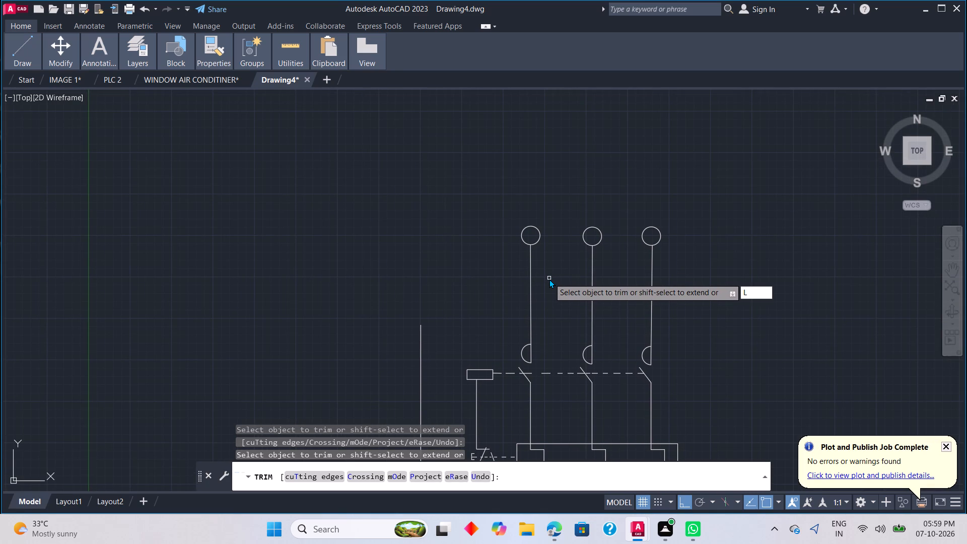
pyautogui.press('Escape')
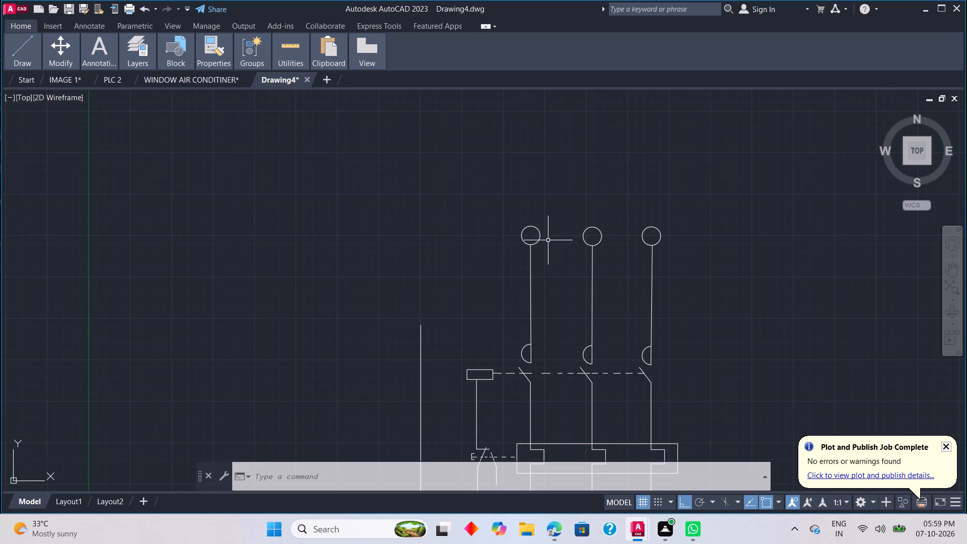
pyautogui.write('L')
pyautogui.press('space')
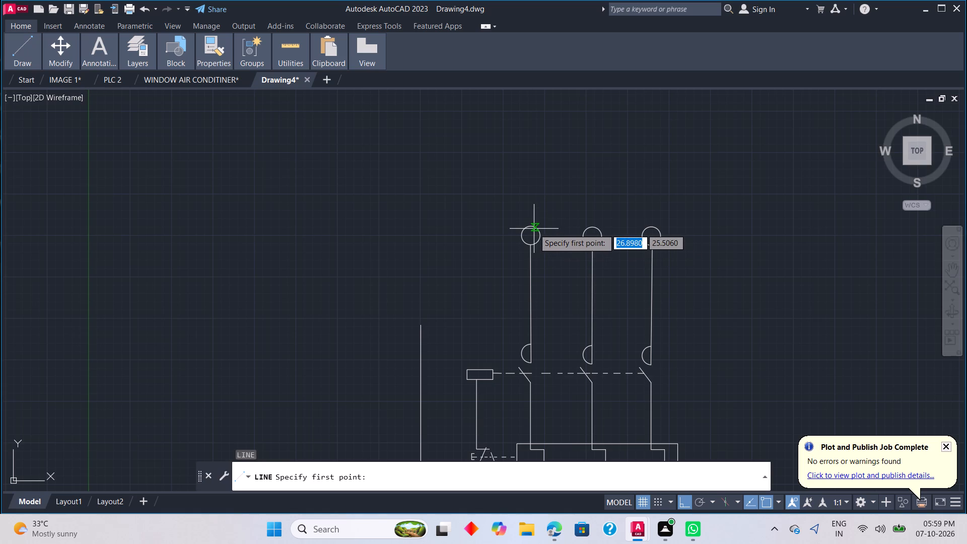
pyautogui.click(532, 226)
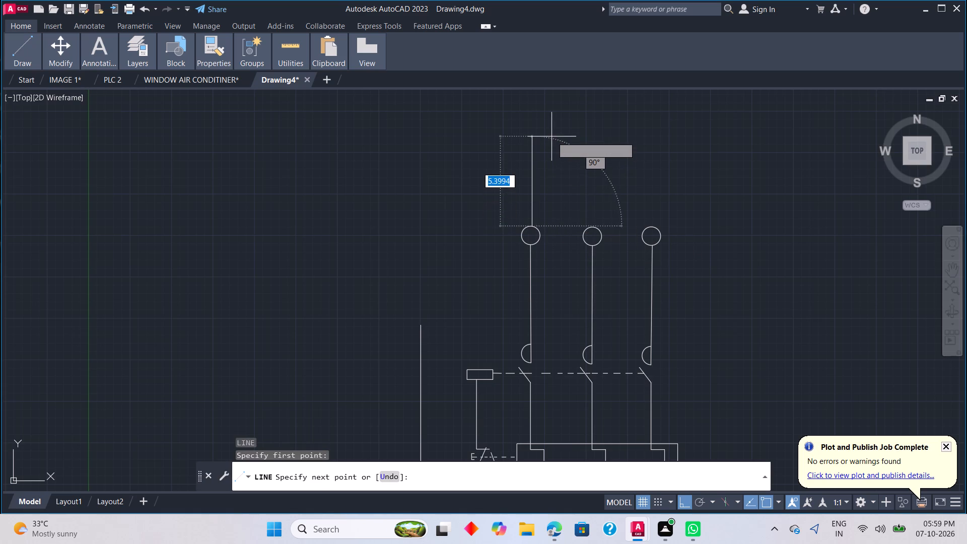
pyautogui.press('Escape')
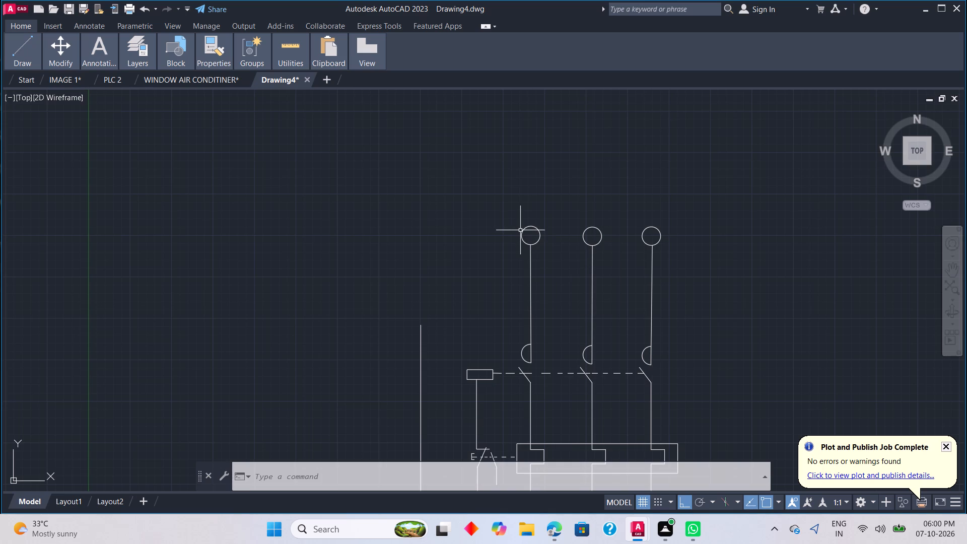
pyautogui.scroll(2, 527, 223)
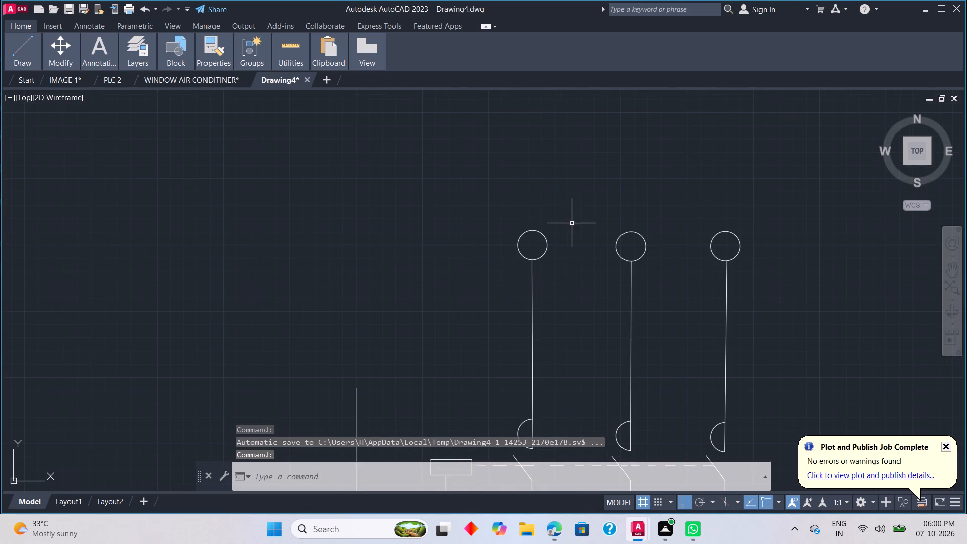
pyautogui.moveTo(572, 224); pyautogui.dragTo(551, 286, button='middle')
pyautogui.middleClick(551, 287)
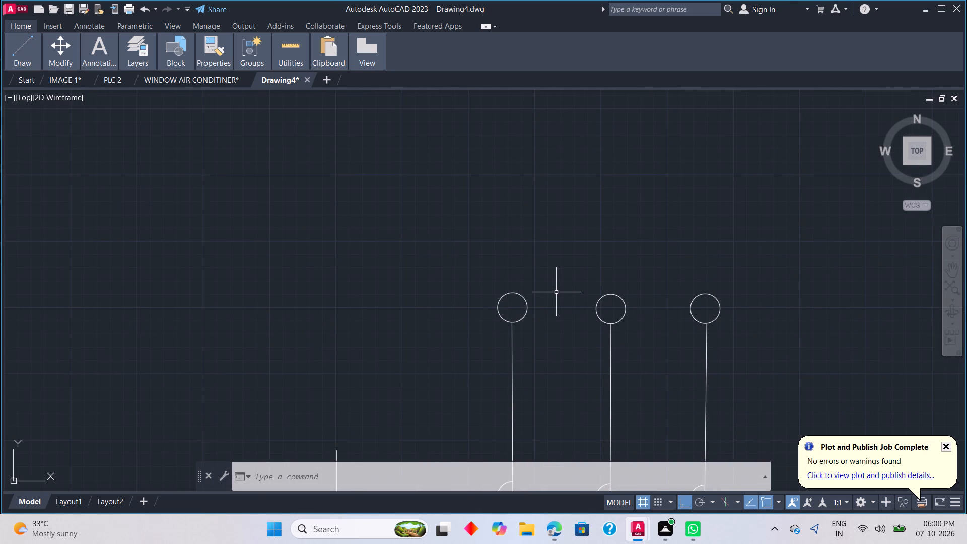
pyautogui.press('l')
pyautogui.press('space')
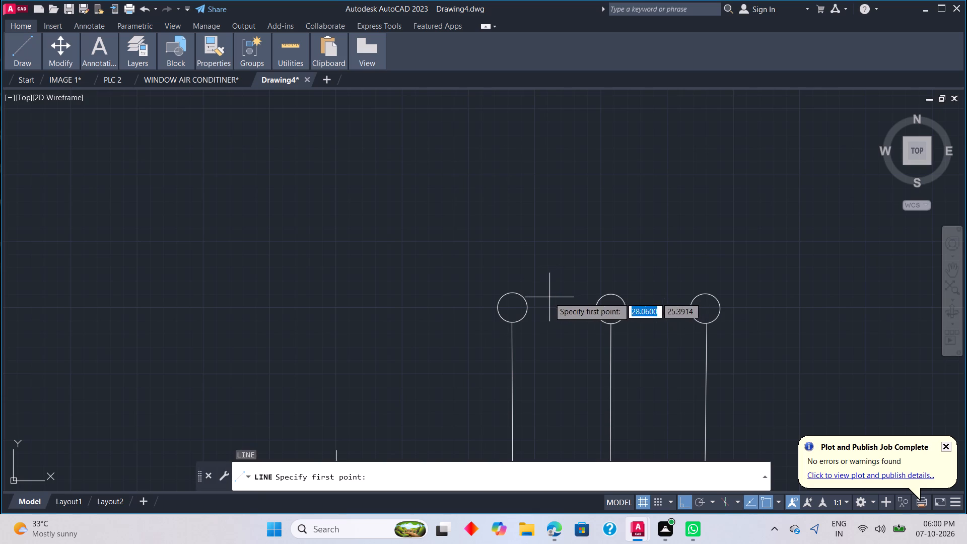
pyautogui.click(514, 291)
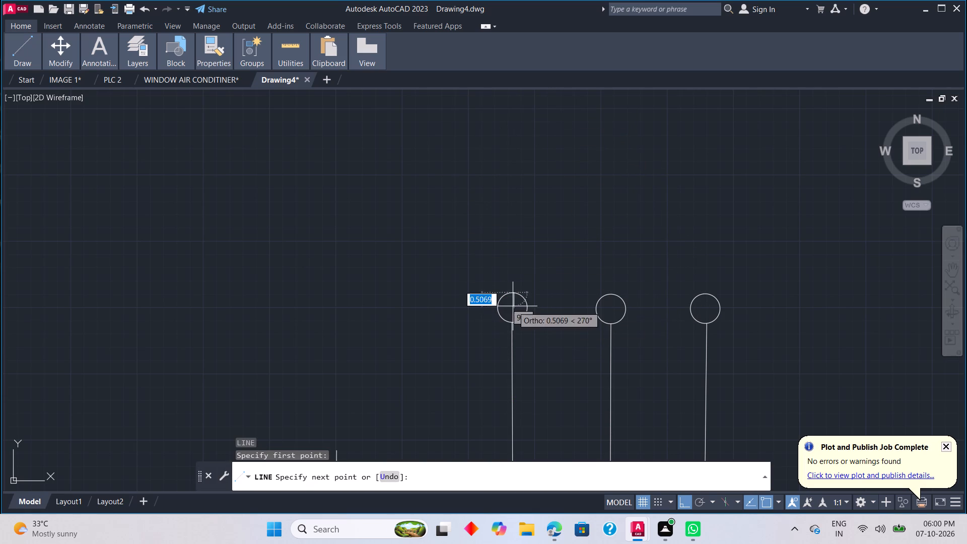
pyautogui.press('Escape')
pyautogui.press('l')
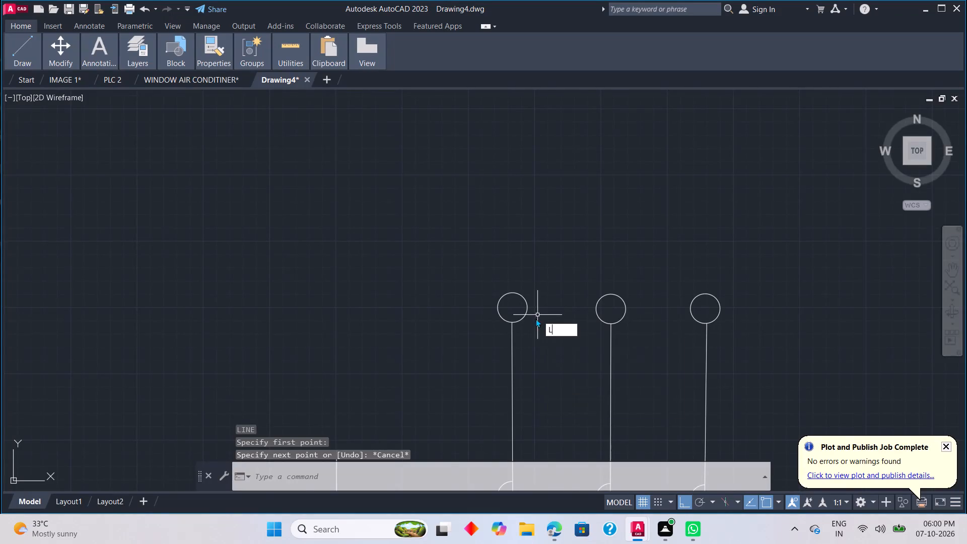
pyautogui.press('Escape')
# Extend the three vertical supply wires upward through the top-row circles to their upper edges.
pyautogui.press('e')
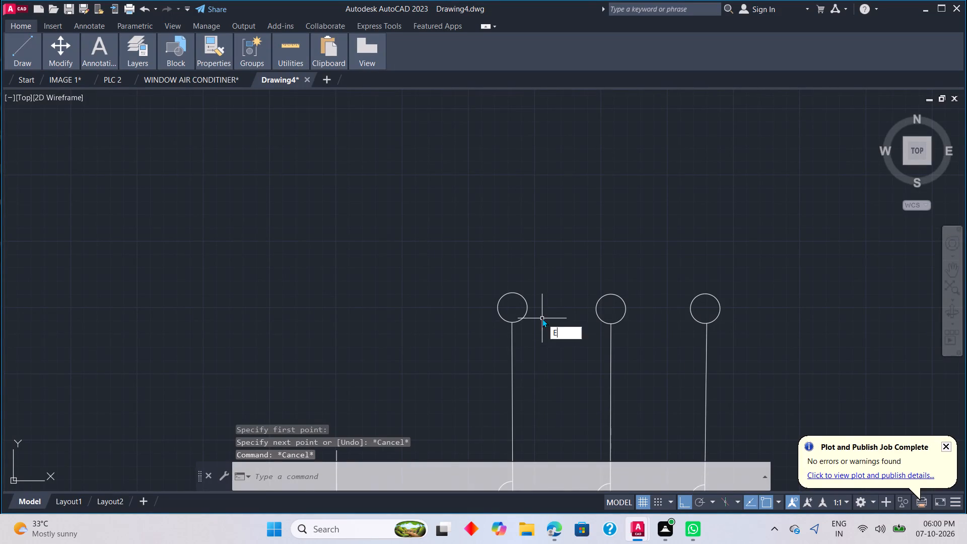
pyautogui.press('x')
pyautogui.press('space')
pyautogui.click(511, 343)
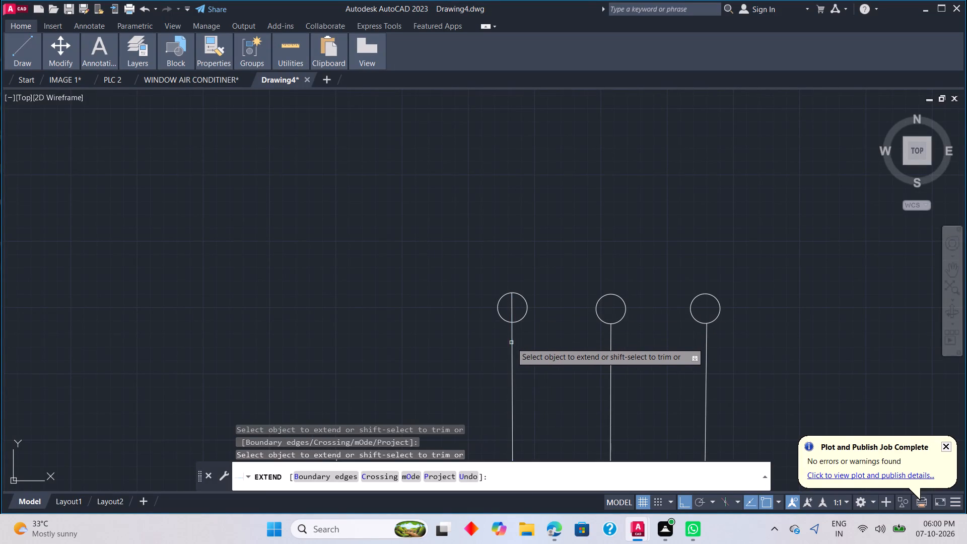
pyautogui.click(607, 345)
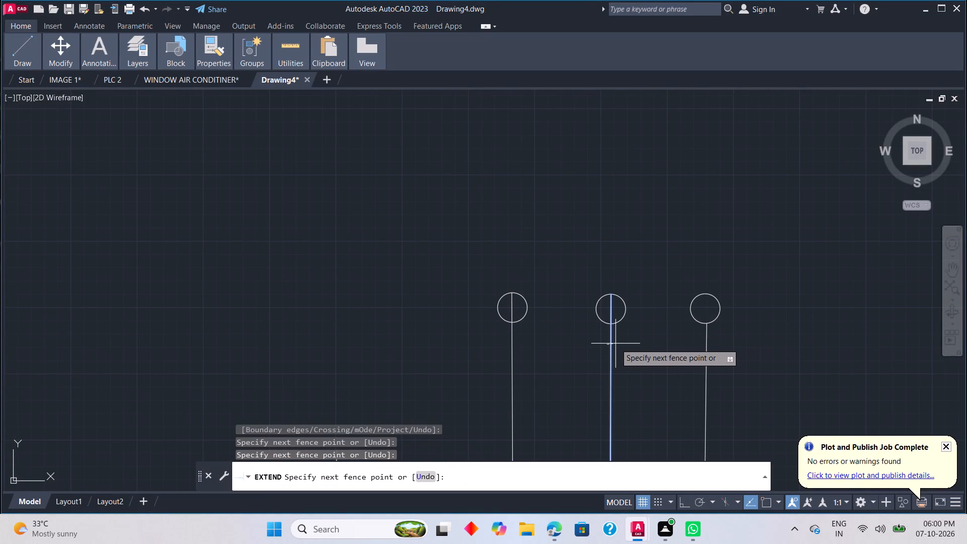
pyautogui.click(615, 344)
pyautogui.click(708, 348)
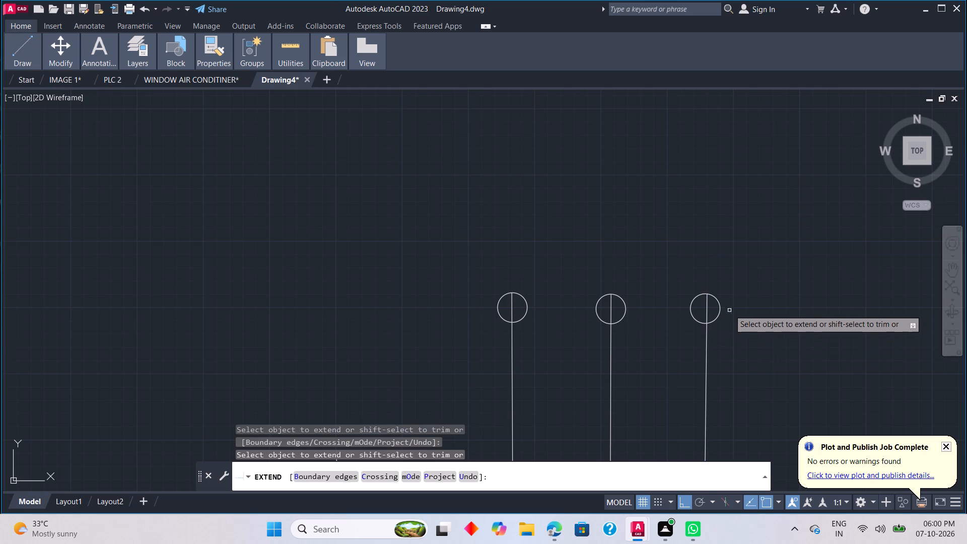
pyautogui.press('Escape')
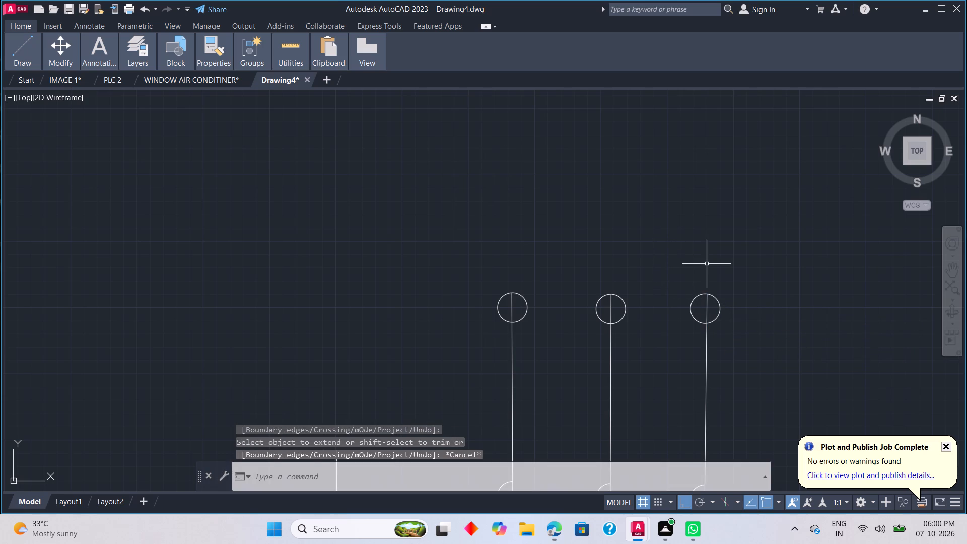
# Draw a vertical supply line about 10.09 units long upward from the top of the top-row left circle.
pyautogui.scroll(-1, 708, 263)
pyautogui.middleClick(654, 254)
pyautogui.moveTo(654, 254); pyautogui.dragTo(671, 316, button='middle')
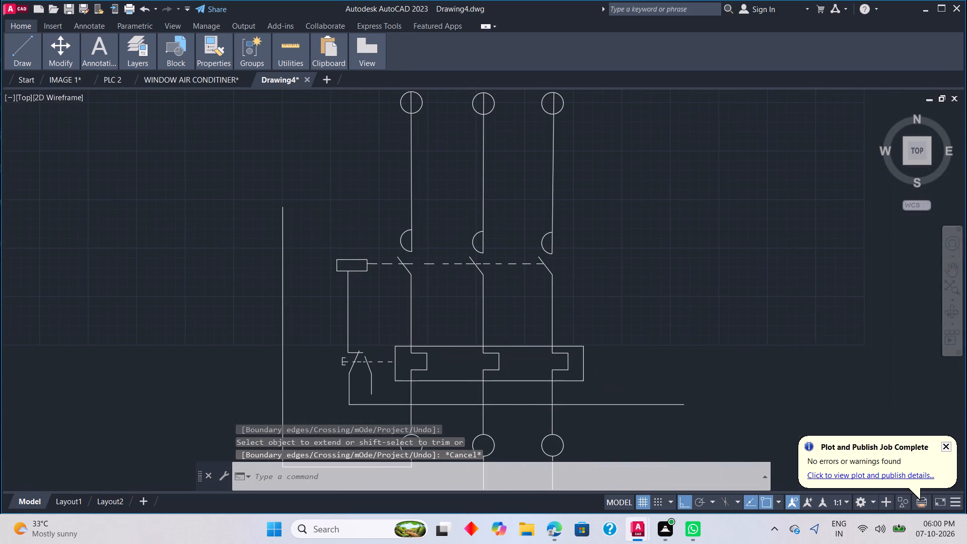
pyautogui.moveTo(610, 155); pyautogui.dragTo(704, 336, button='middle')
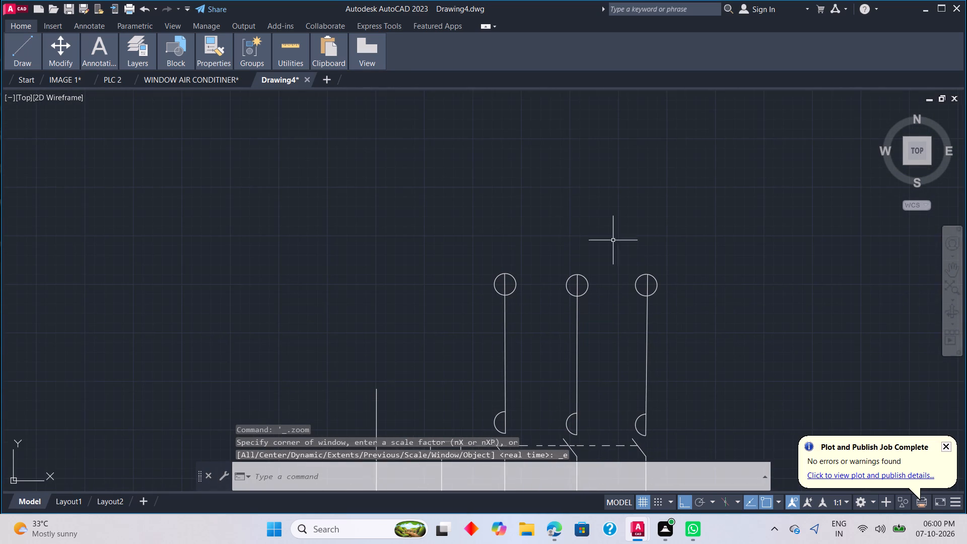
pyautogui.moveTo(552, 200); pyautogui.dragTo(590, 268, button='middle')
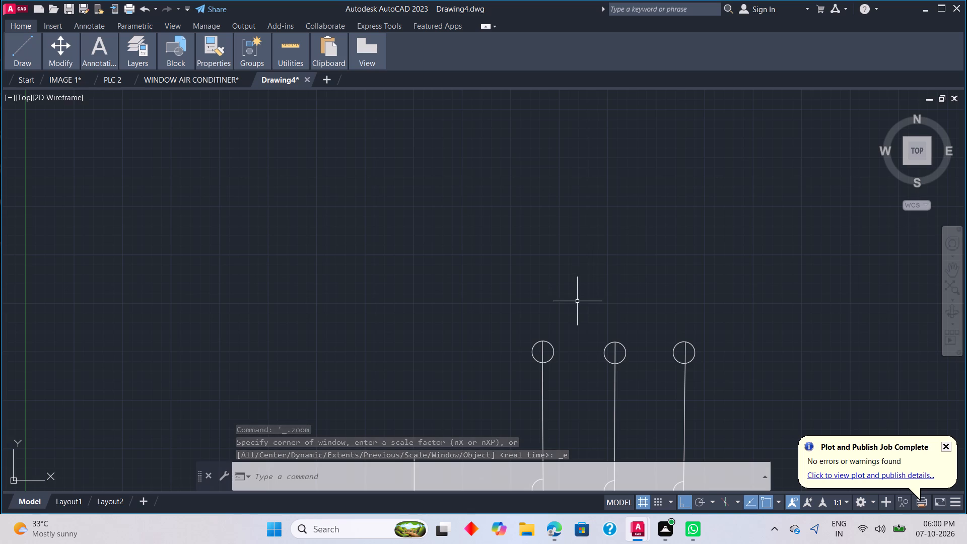
pyautogui.press('l')
pyautogui.press('space')
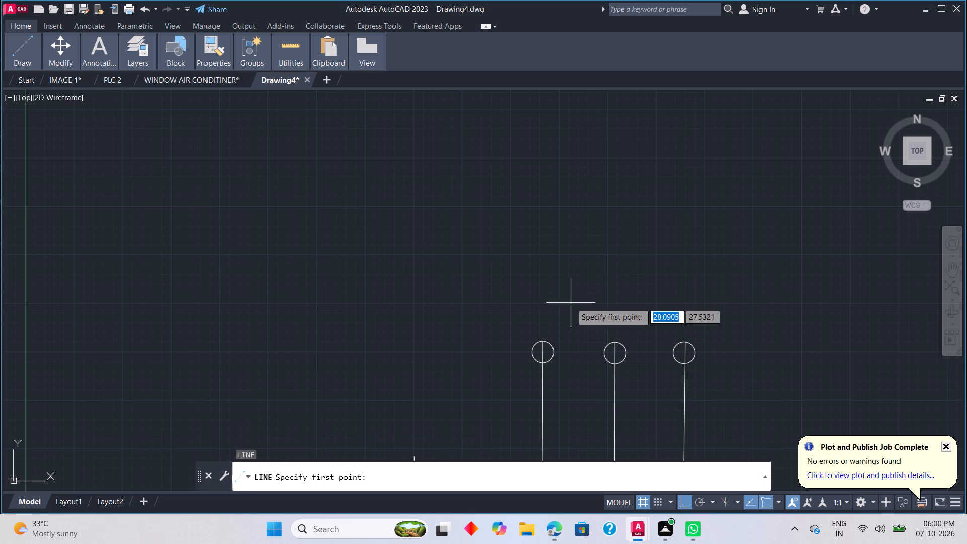
pyautogui.click(544, 343)
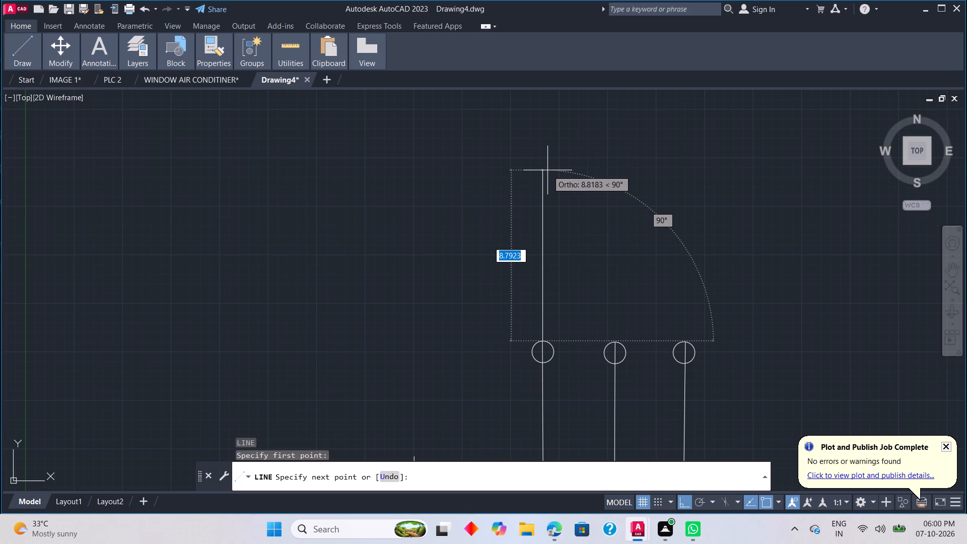
pyautogui.click(549, 145)
pyautogui.press('Escape')
# Draw a wire from the top-row middle circle upward, about 13.47 units left, down, and right to the lower-left corner of the existing outer wire.
pyautogui.scroll(-2, 568, 213)
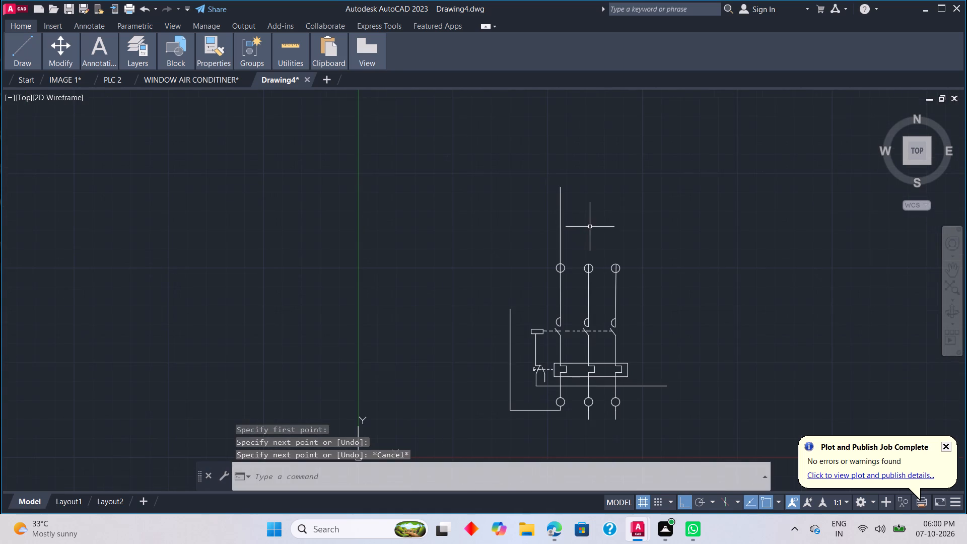
pyautogui.moveTo(589, 238); pyautogui.dragTo(601, 270, button='middle')
pyautogui.press('l')
pyautogui.press('space')
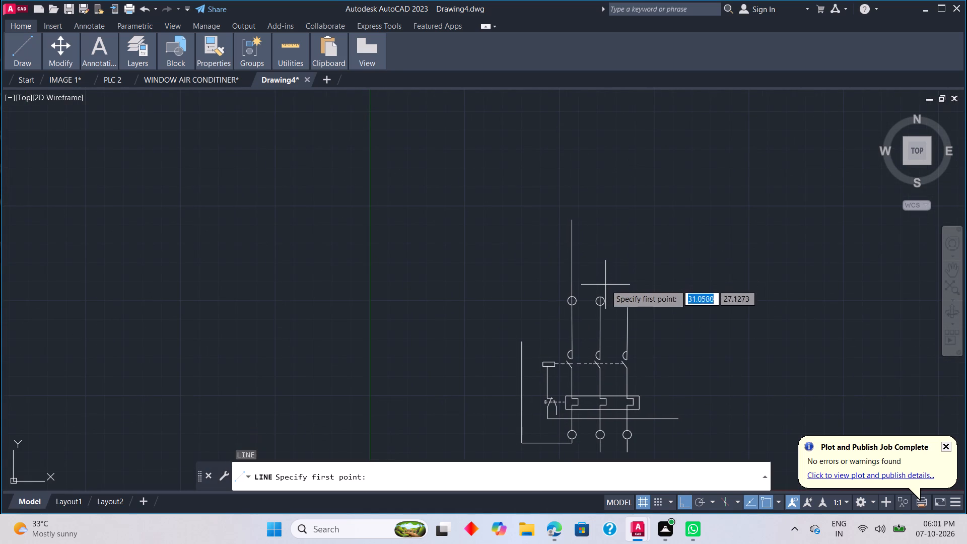
pyautogui.click(598, 295)
pyautogui.click(601, 245)
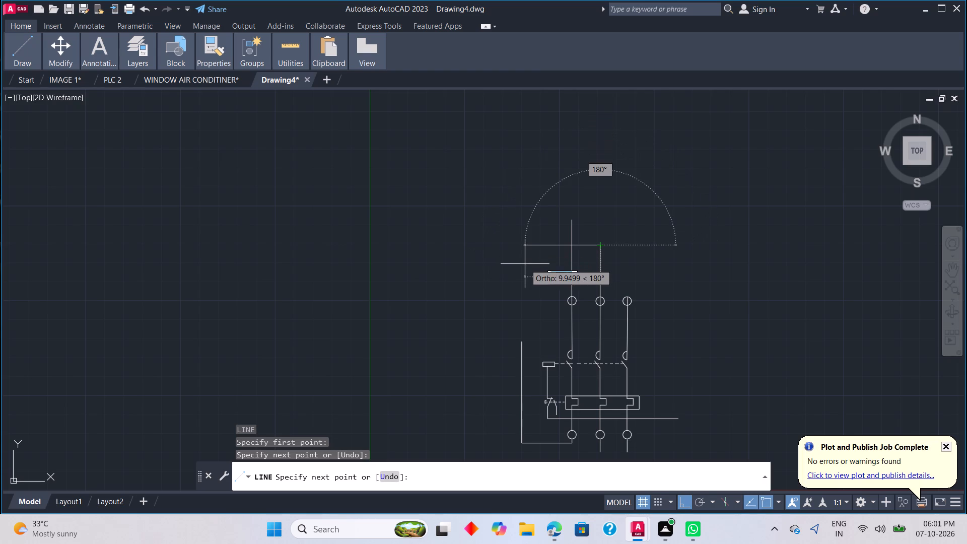
pyautogui.click(498, 255)
pyautogui.scroll(-1, 485, 423)
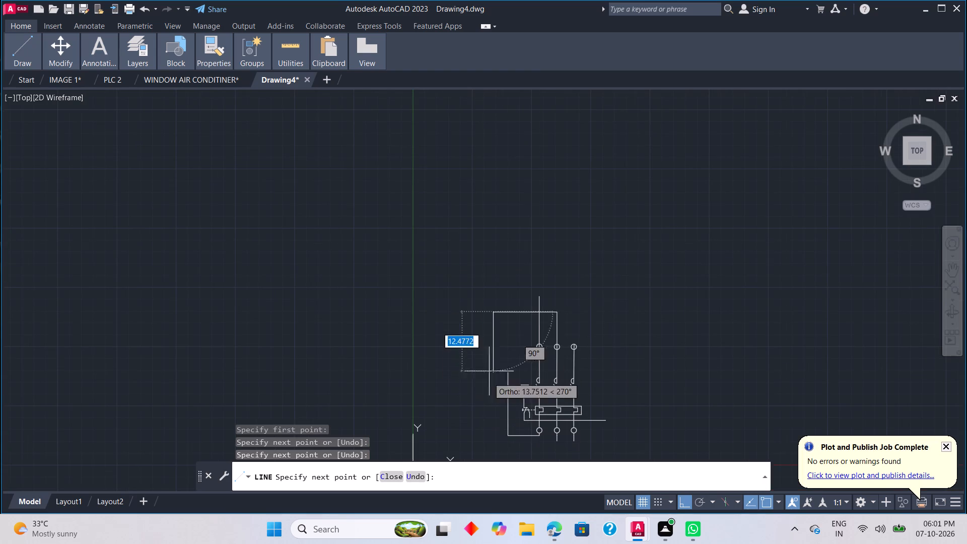
pyautogui.moveTo(476, 412); pyautogui.dragTo(511, 314, button='middle')
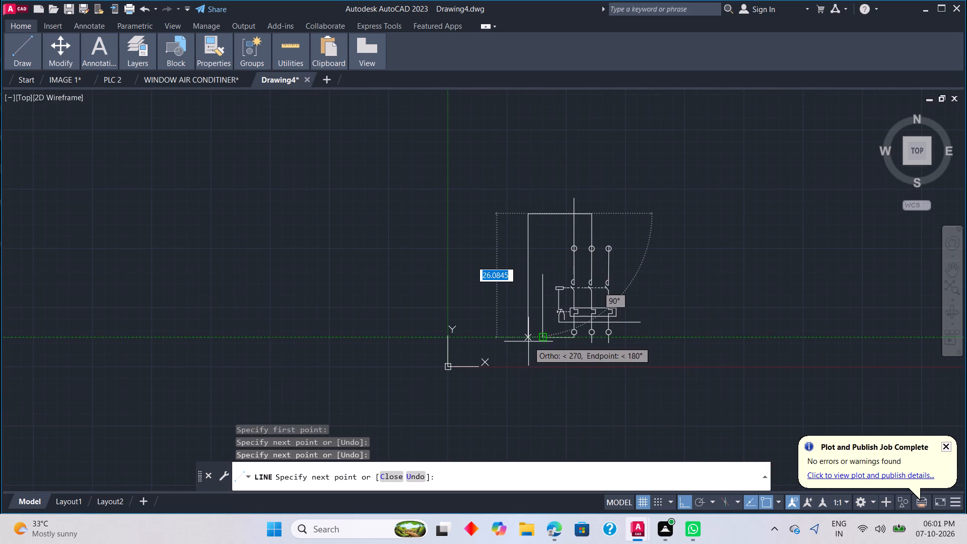
pyautogui.click(529, 340)
pyautogui.click(545, 339)
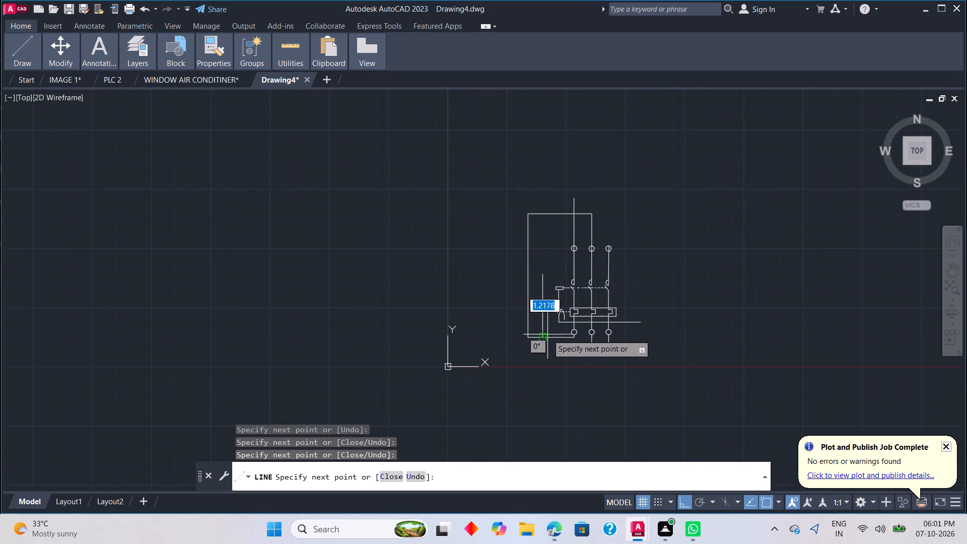
pyautogui.press('Escape')
# Trim away the old vertical wire stub standing inside the new outer loop at its lower-left corner.
pyautogui.press('t')
pyautogui.press('r')
pyautogui.press('space')
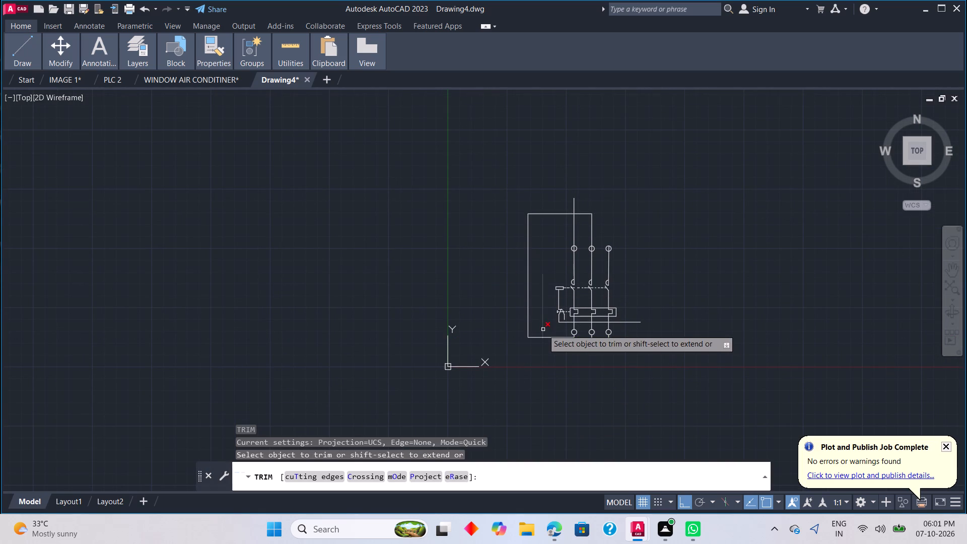
pyautogui.click(541, 325)
pyautogui.press('Escape')
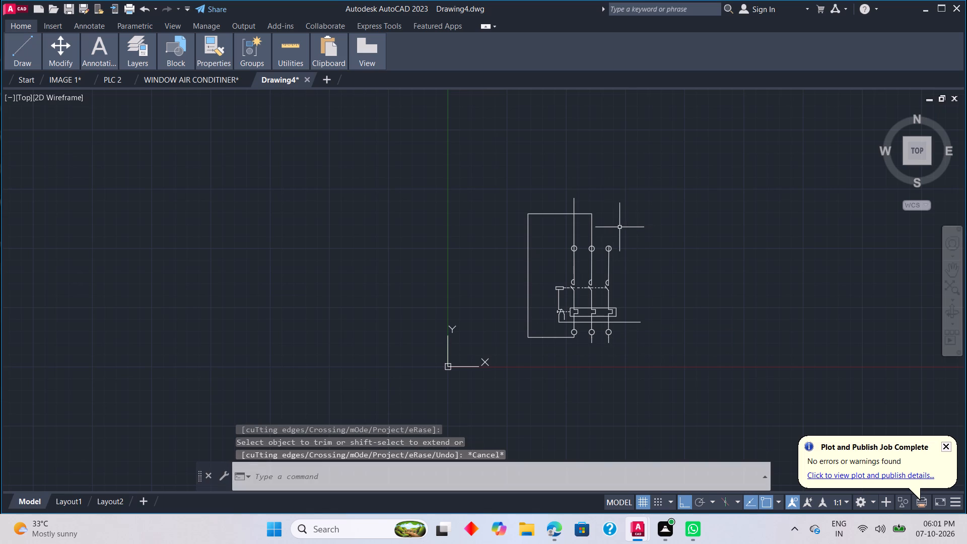
# Draw a vertical supply line from the top of the top-row right circle up to the height of the left supply line's end.
pyautogui.moveTo(615, 229); pyautogui.dragTo(617, 291, button='middle')
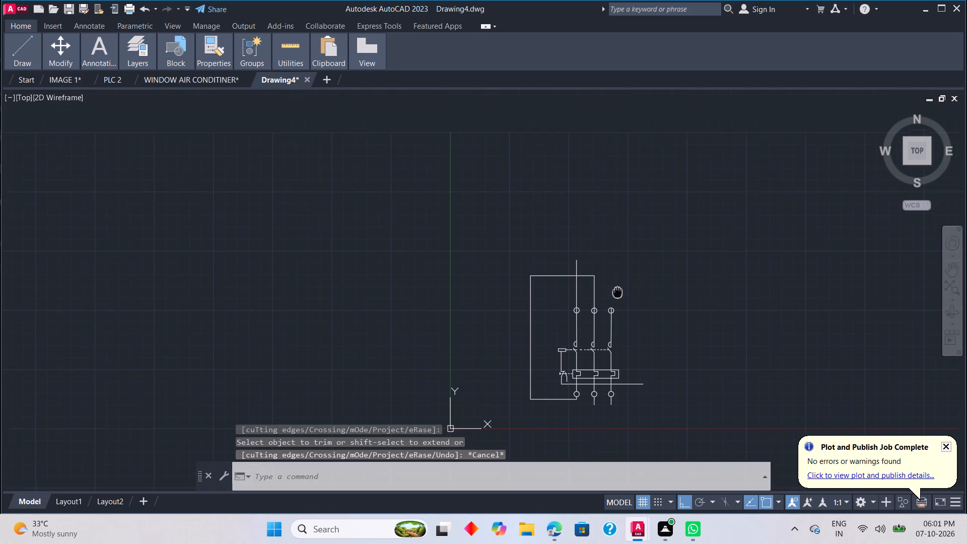
pyautogui.moveTo(617, 291); pyautogui.dragTo(618, 299, button='middle')
pyautogui.press('l')
pyautogui.press('space')
pyautogui.scroll(2, 612, 308)
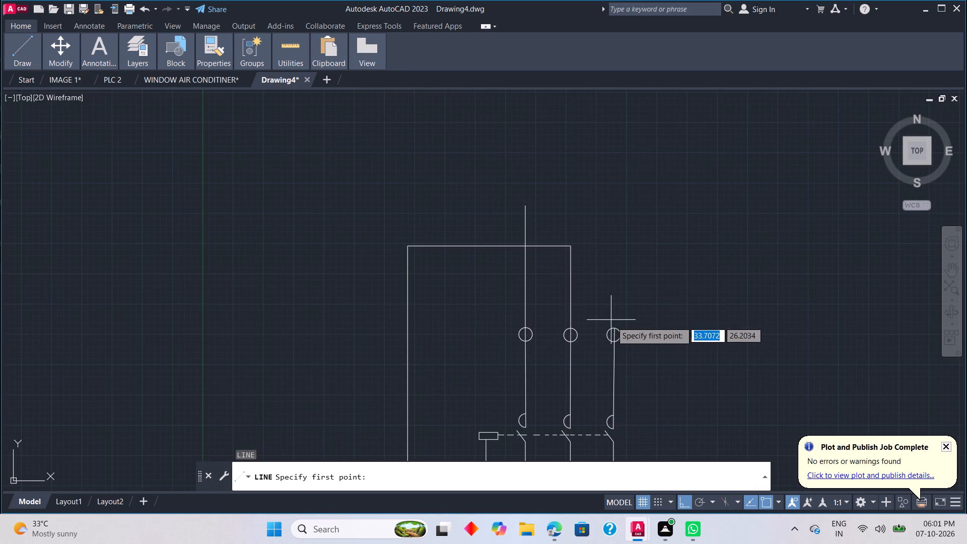
pyautogui.click(615, 327)
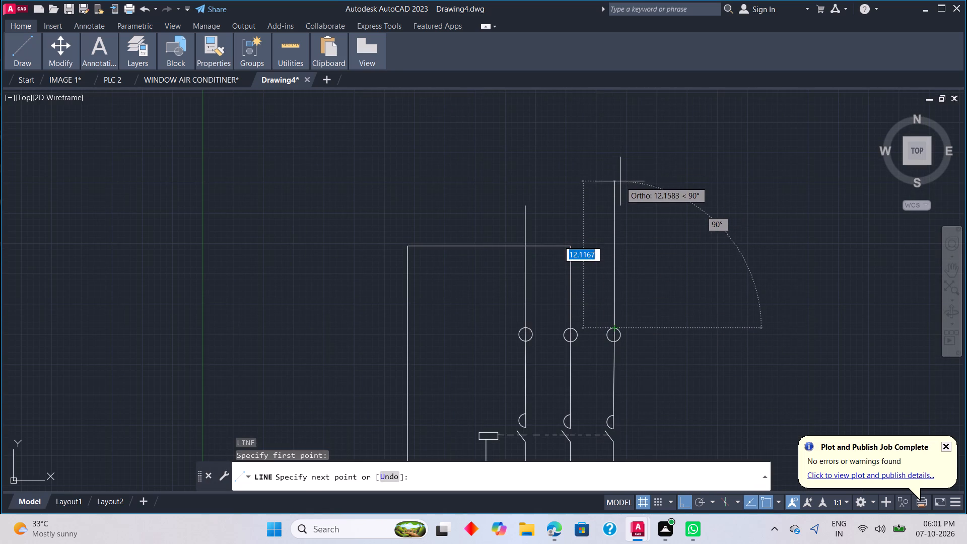
pyautogui.click(617, 208)
pyautogui.press('Escape')
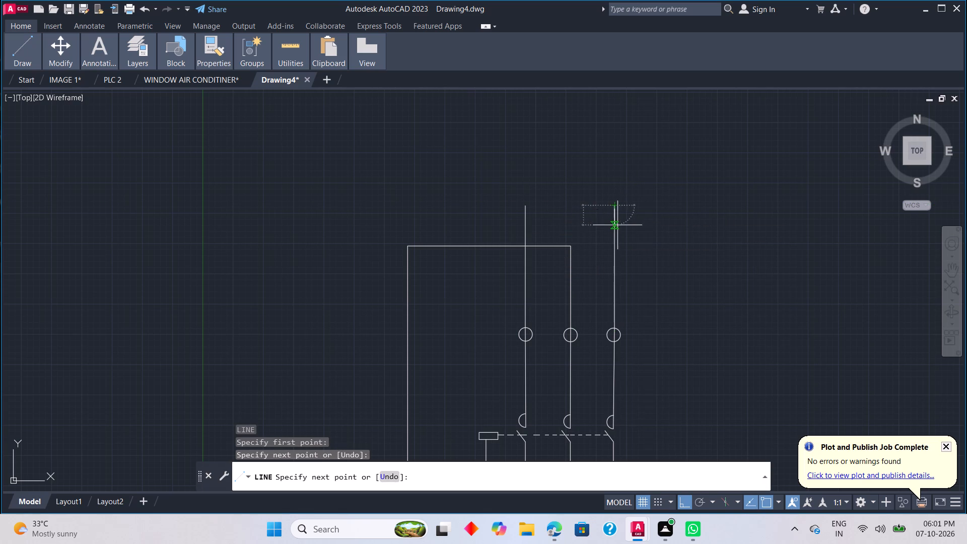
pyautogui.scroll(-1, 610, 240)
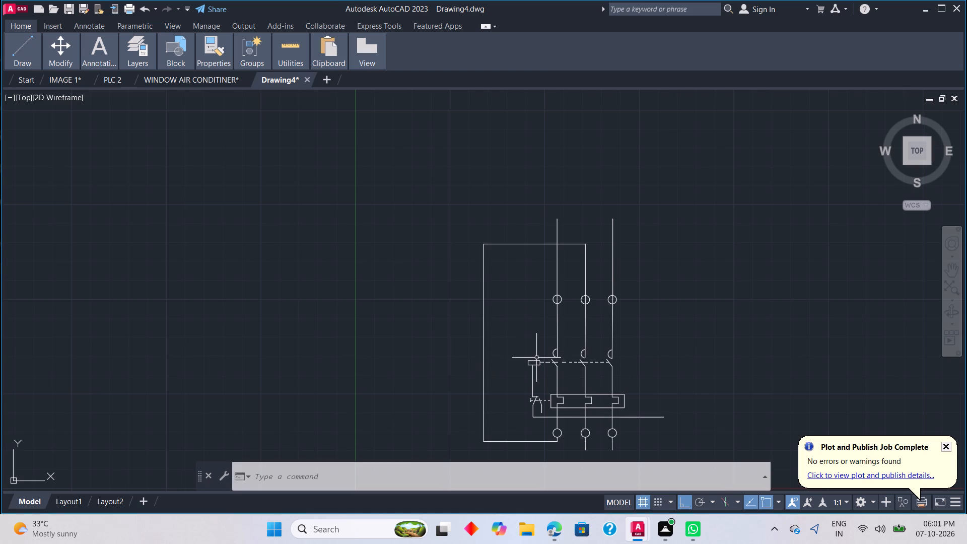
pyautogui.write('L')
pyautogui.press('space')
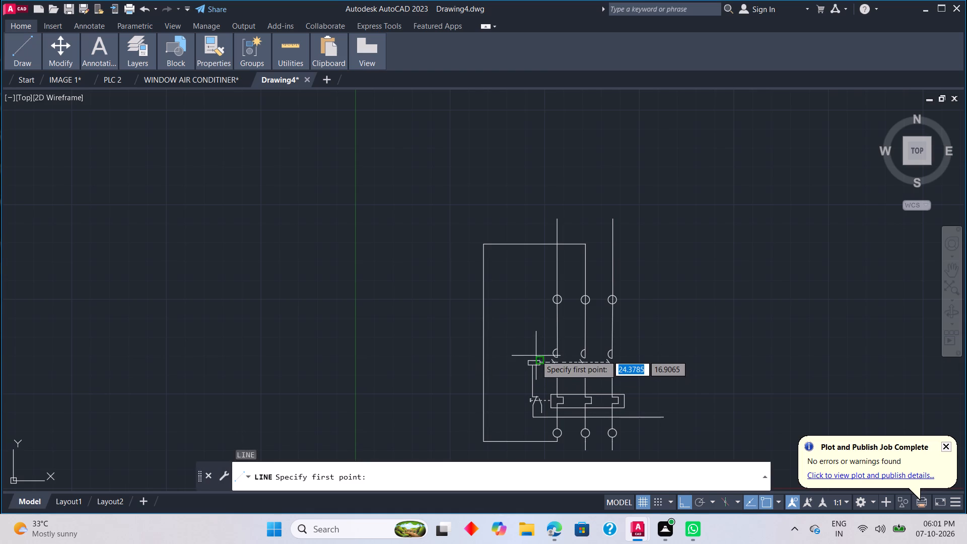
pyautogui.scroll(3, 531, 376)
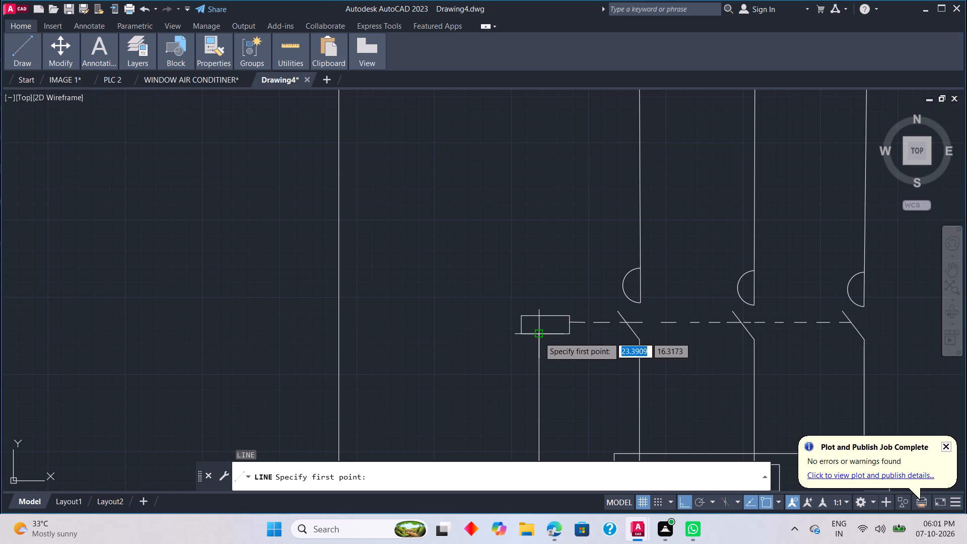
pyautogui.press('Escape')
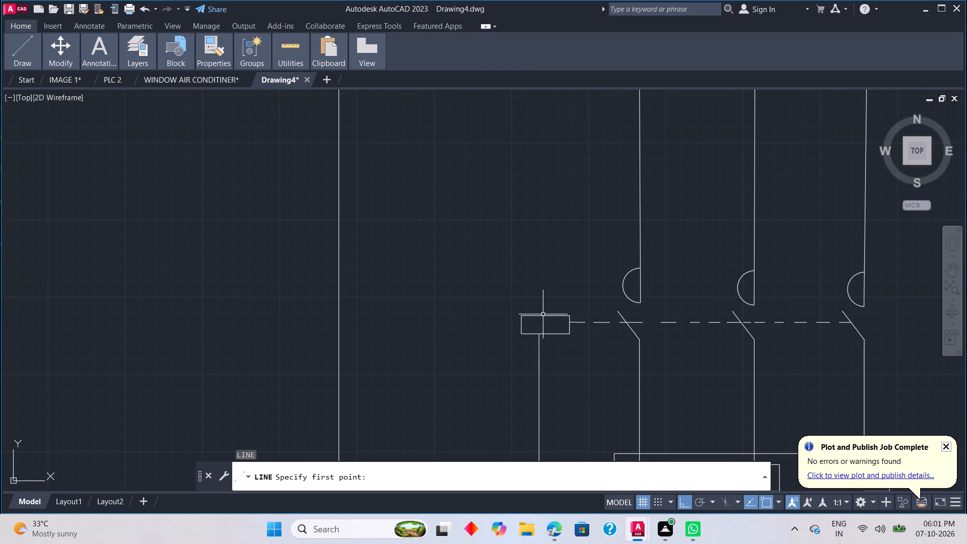
# Extend the vertical wire below the coil rectangle up through it to its upper edge.
pyautogui.write('EX')
pyautogui.press('space')
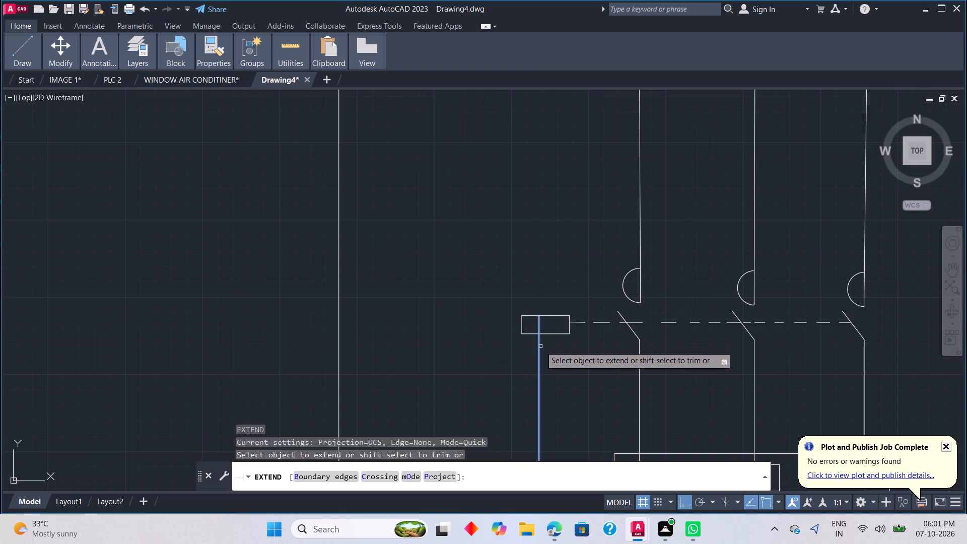
pyautogui.click(539, 348)
pyautogui.press('Escape')
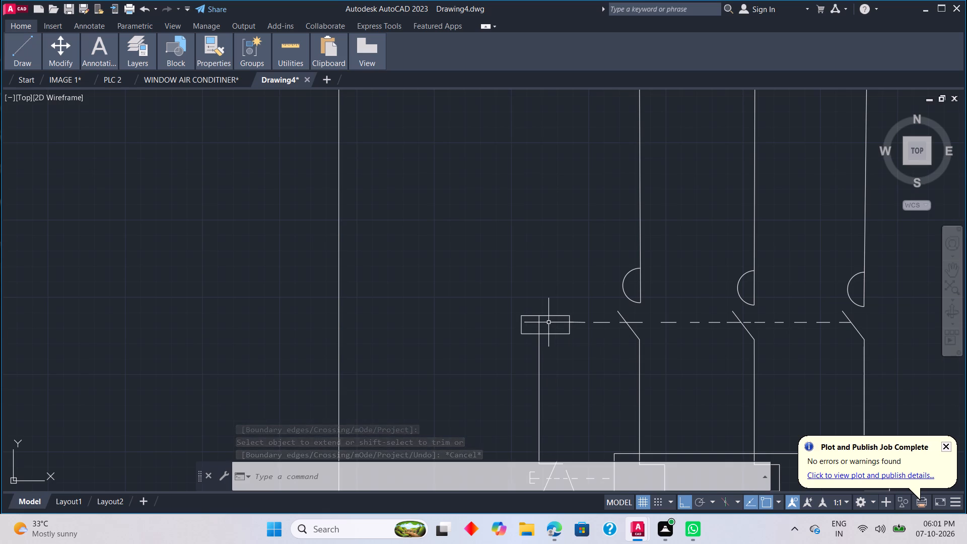
# Draw a wire from the coil's top about 9.88 units up, a short way right, and diagonally with Ortho off to the top-row left circle's top.
pyautogui.write('L')
pyautogui.press('space')
pyautogui.click(539, 313)
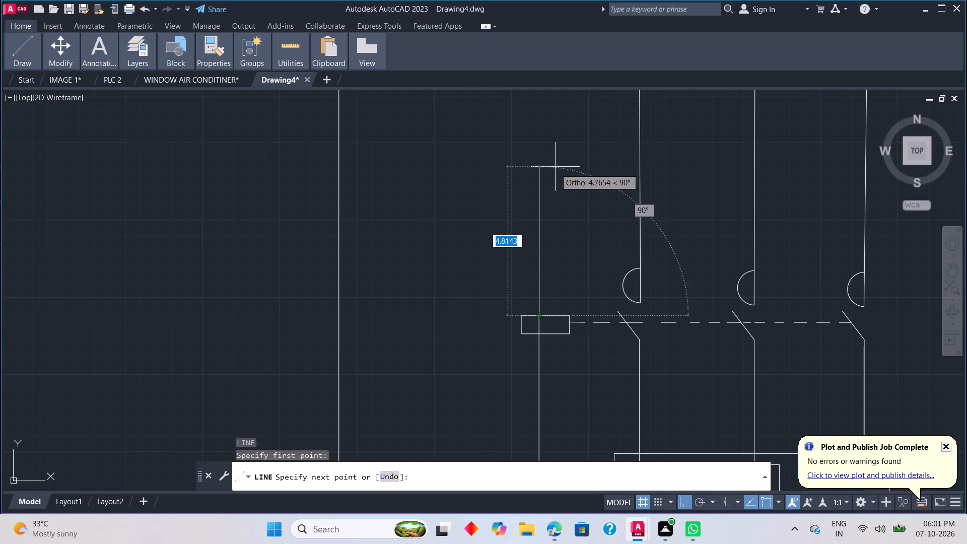
pyautogui.moveTo(554, 148); pyautogui.dragTo(545, 285, button='middle')
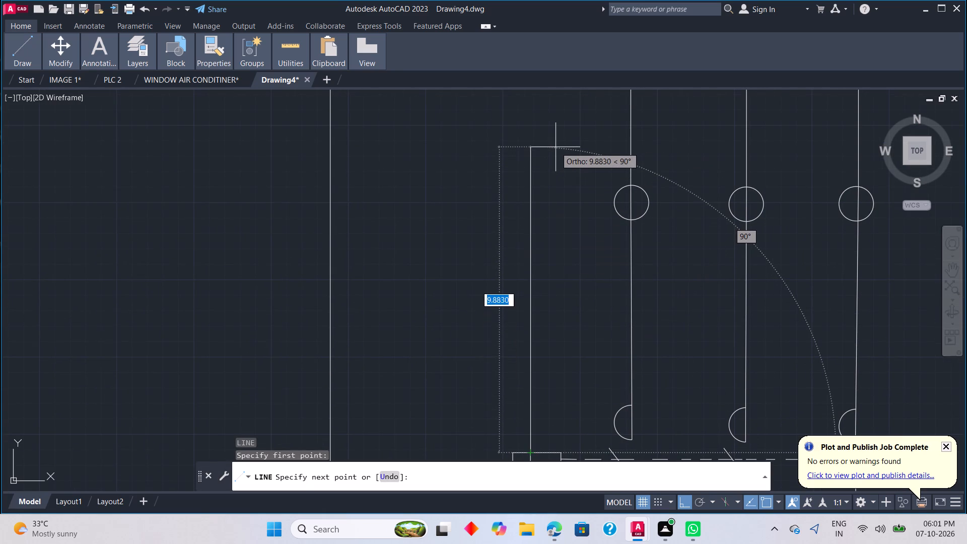
pyautogui.click(556, 147)
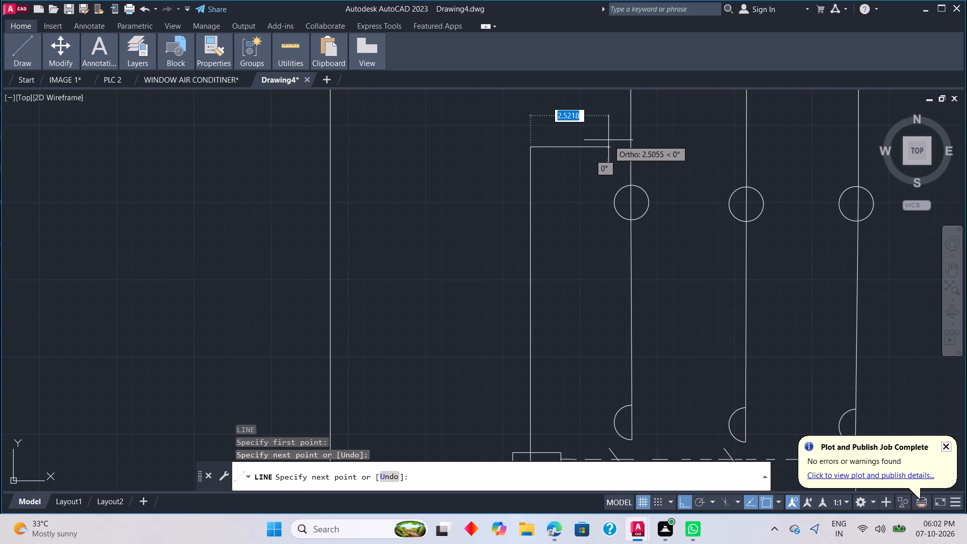
pyautogui.click(604, 144)
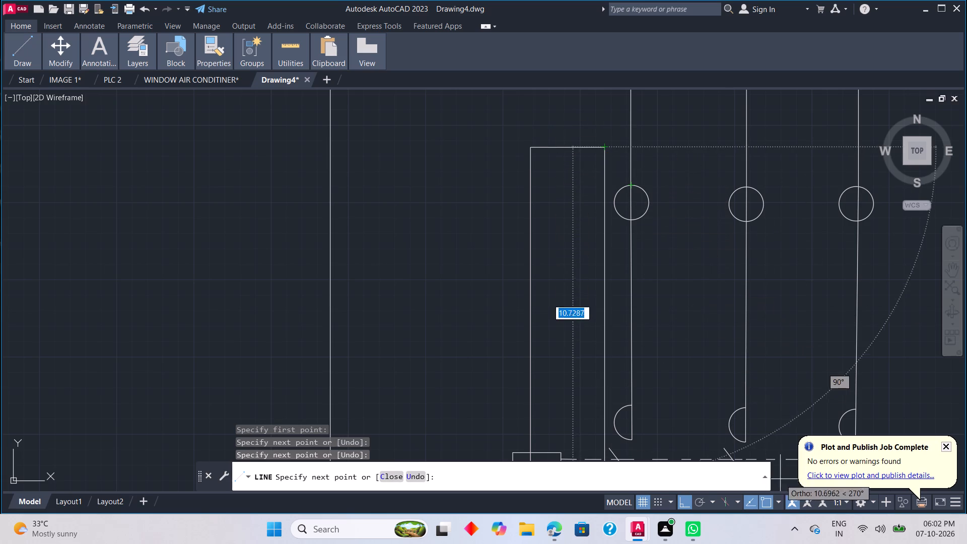
pyautogui.click(685, 498)
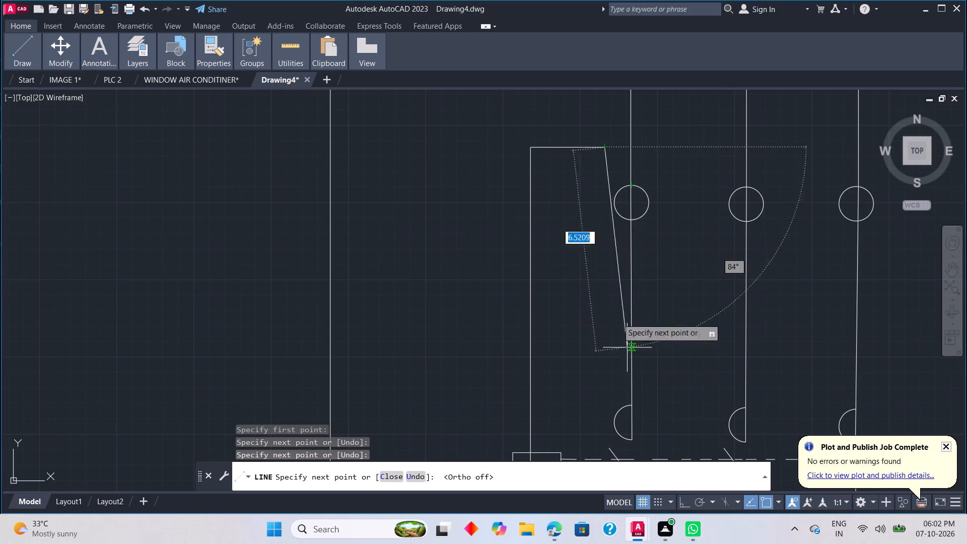
pyautogui.scroll(2, 618, 175)
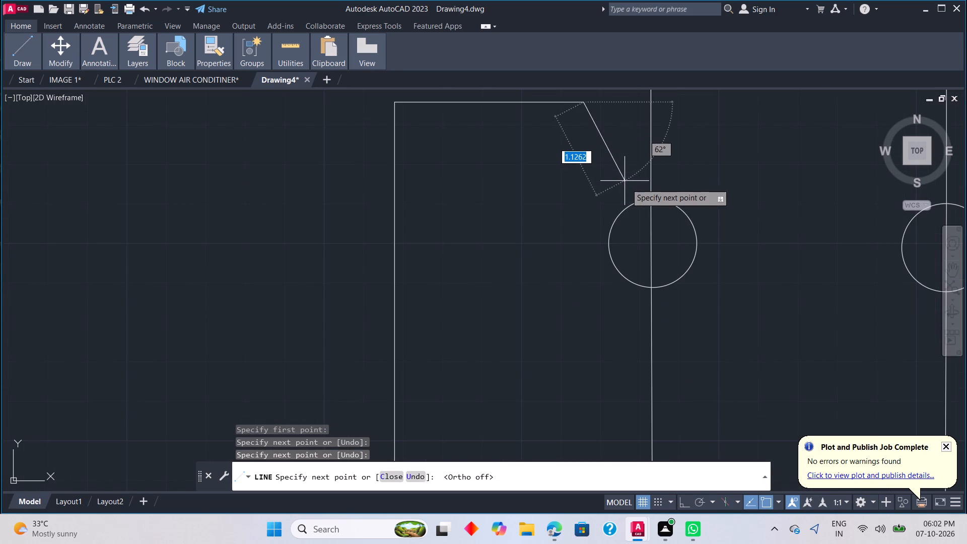
pyautogui.click(646, 198)
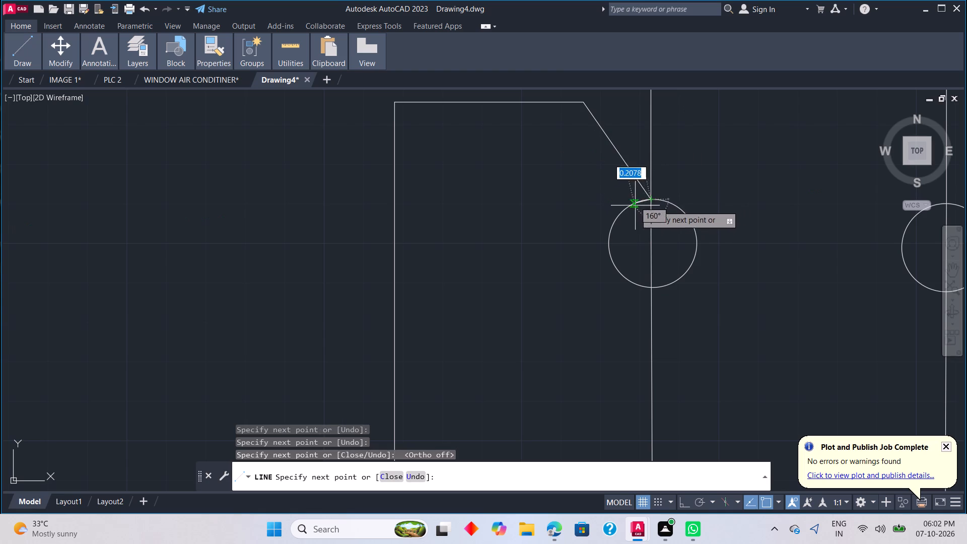
# Trim away the piece of vertical wire running through the inside of the coil rectangle.
pyautogui.press('Escape')
pyautogui.scroll(-4, 619, 217)
pyautogui.moveTo(590, 258); pyautogui.dragTo(591, 251, button='middle')
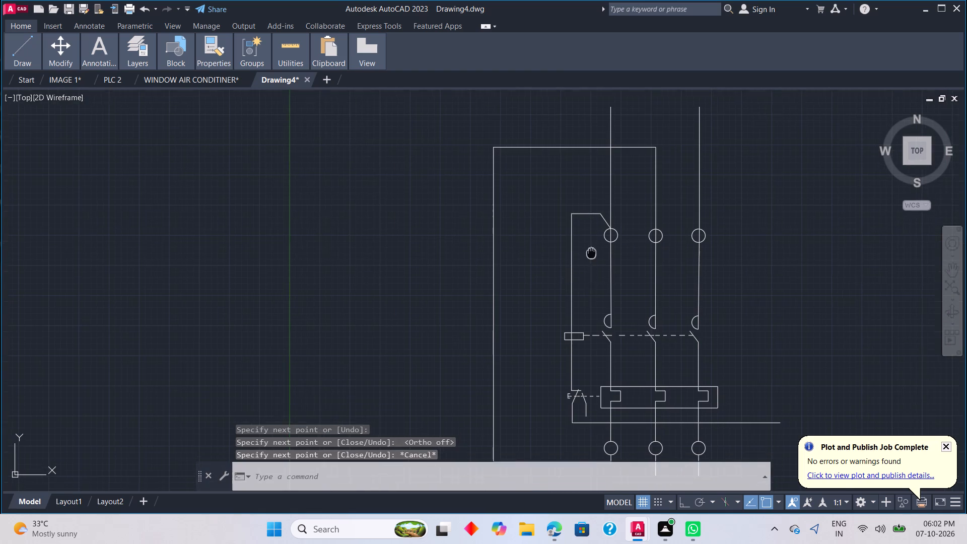
pyautogui.moveTo(591, 251); pyautogui.dragTo(595, 237, button='middle')
pyautogui.scroll(2, 594, 286)
pyautogui.middleClick(598, 255)
pyautogui.middleClick(599, 254)
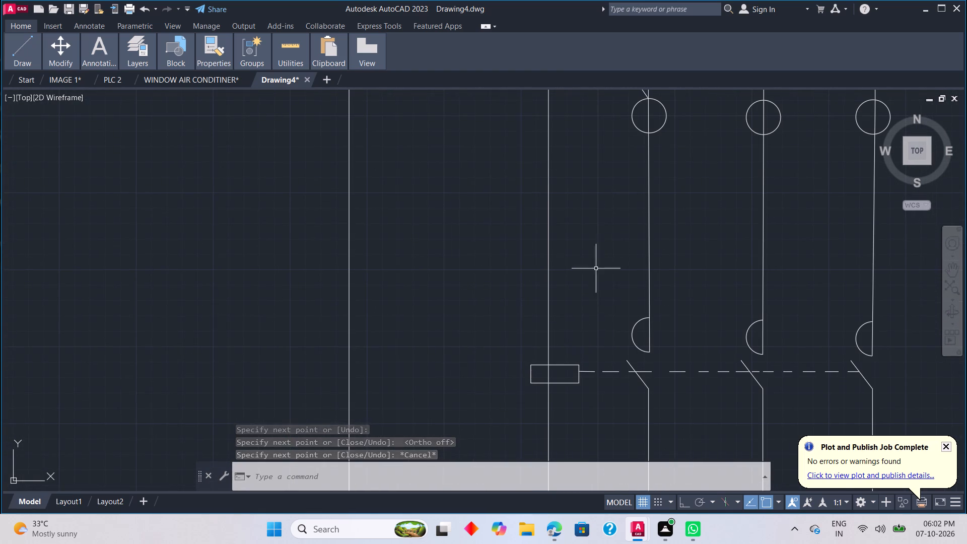
pyautogui.scroll(-1, 593, 287)
pyautogui.scroll(-1, 587, 384)
pyautogui.moveTo(587, 384); pyautogui.dragTo(594, 324, button='middle')
pyautogui.middleClick(596, 315)
pyautogui.middleClick(597, 304)
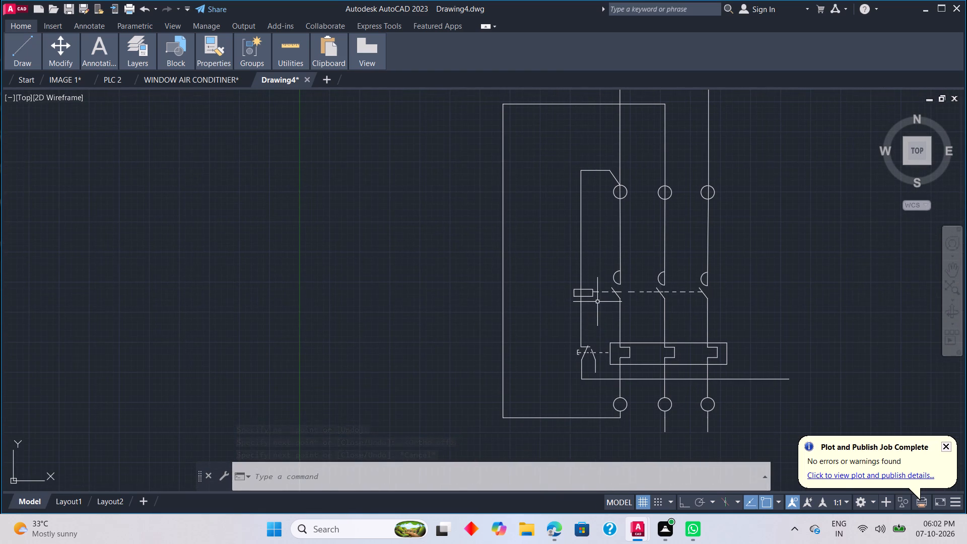
pyautogui.scroll(3, 597, 302)
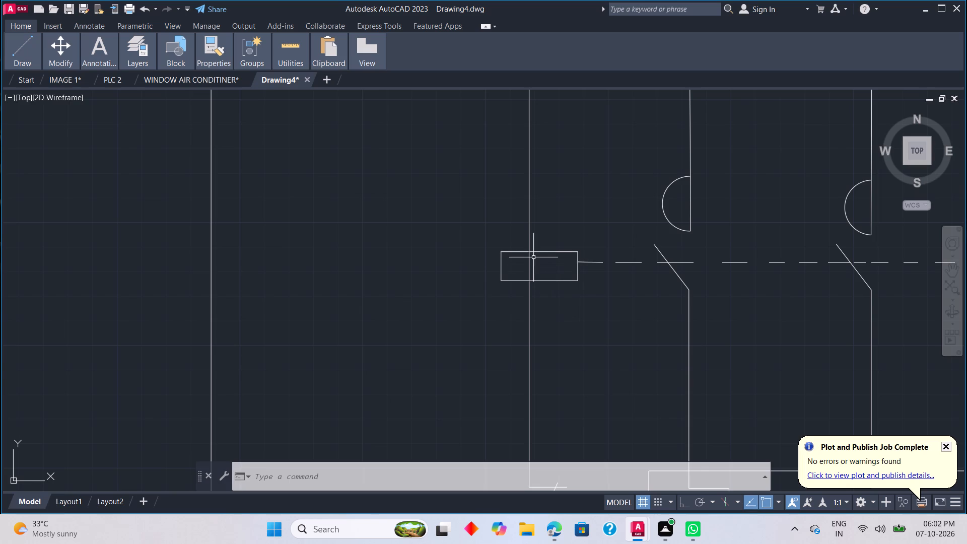
pyautogui.press('t')
pyautogui.write('R')
pyautogui.press('space')
pyautogui.click(529, 264)
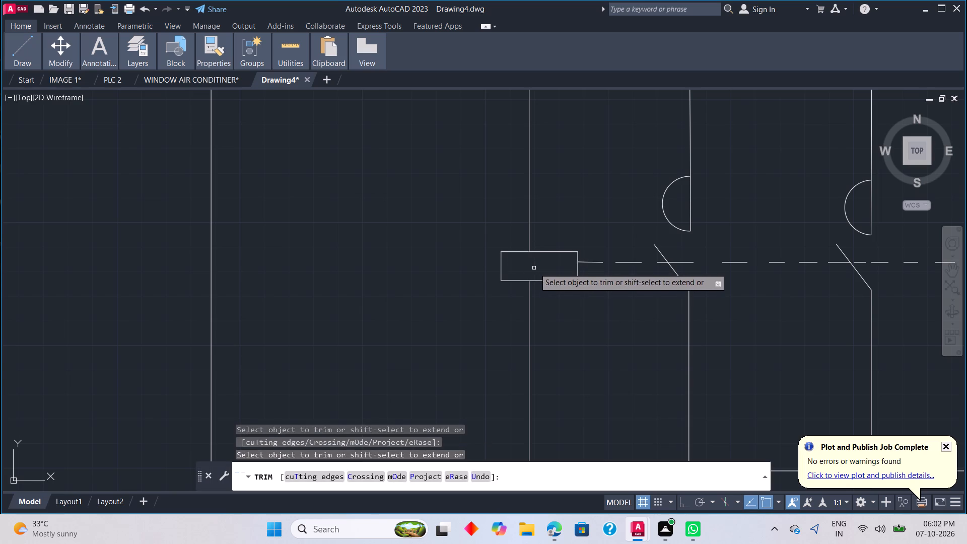
pyautogui.press('Escape')
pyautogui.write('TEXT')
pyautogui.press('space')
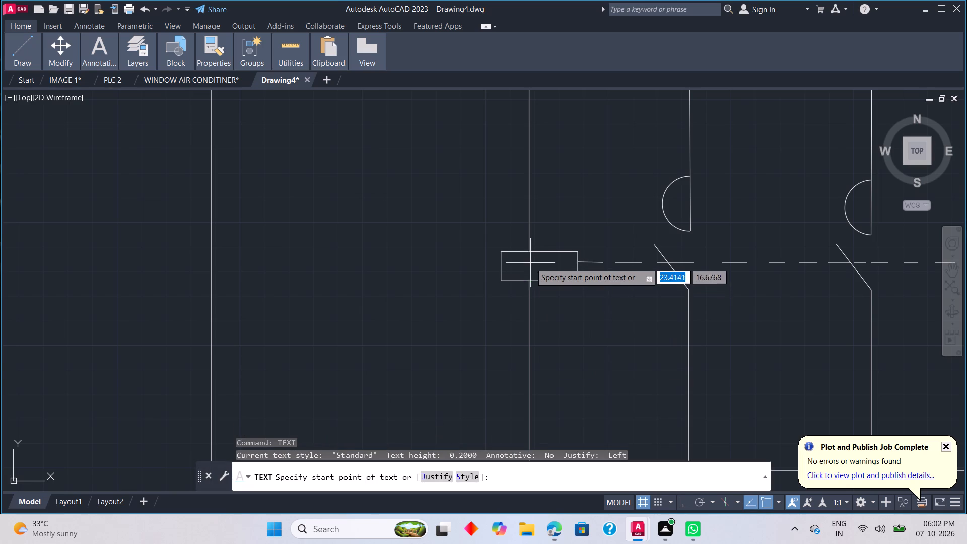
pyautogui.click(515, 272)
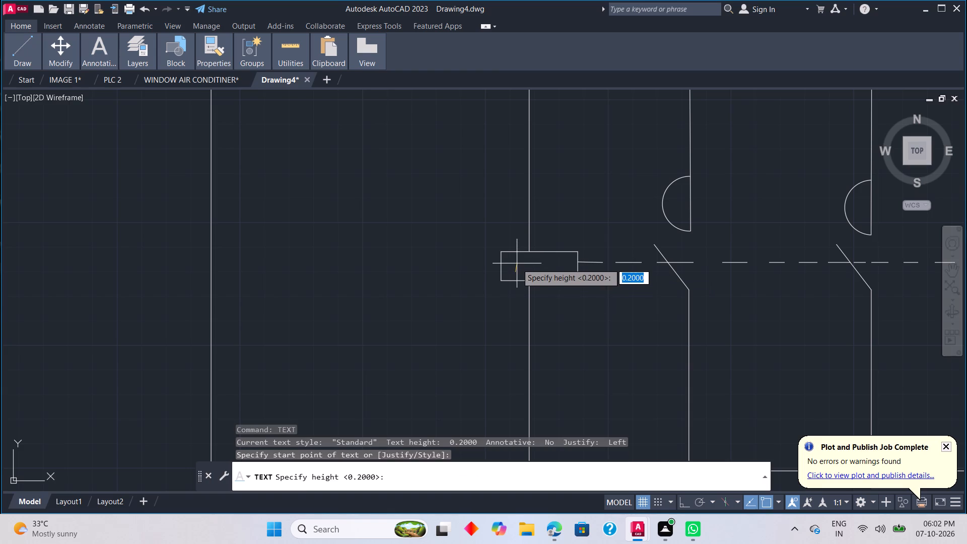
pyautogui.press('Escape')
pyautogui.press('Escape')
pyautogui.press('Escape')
# Draw a wire from the top-row right circle's top about 2.6 units diagonally up to the right, continuing with a short horizontal run right.
pyautogui.scroll(-4, 567, 287)
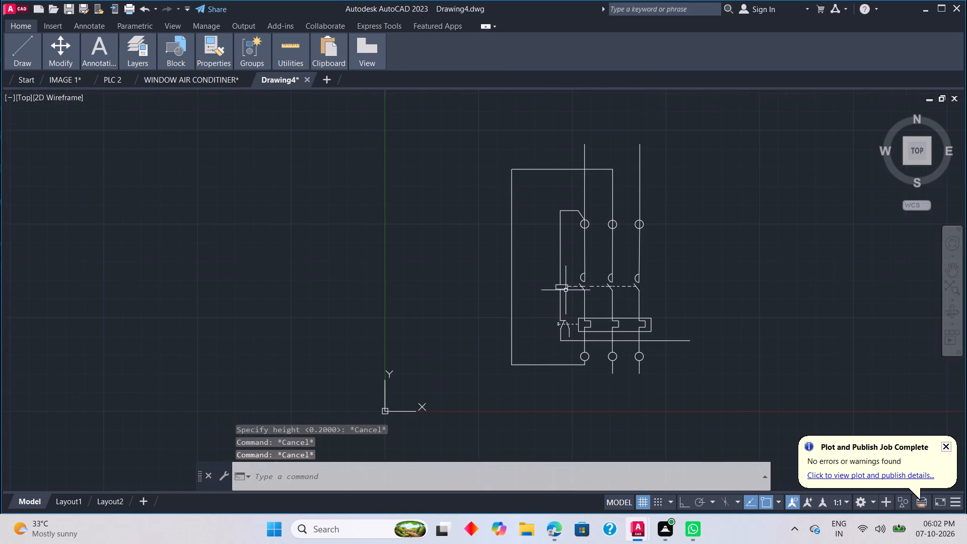
pyautogui.moveTo(592, 259); pyautogui.dragTo(551, 332, button='middle')
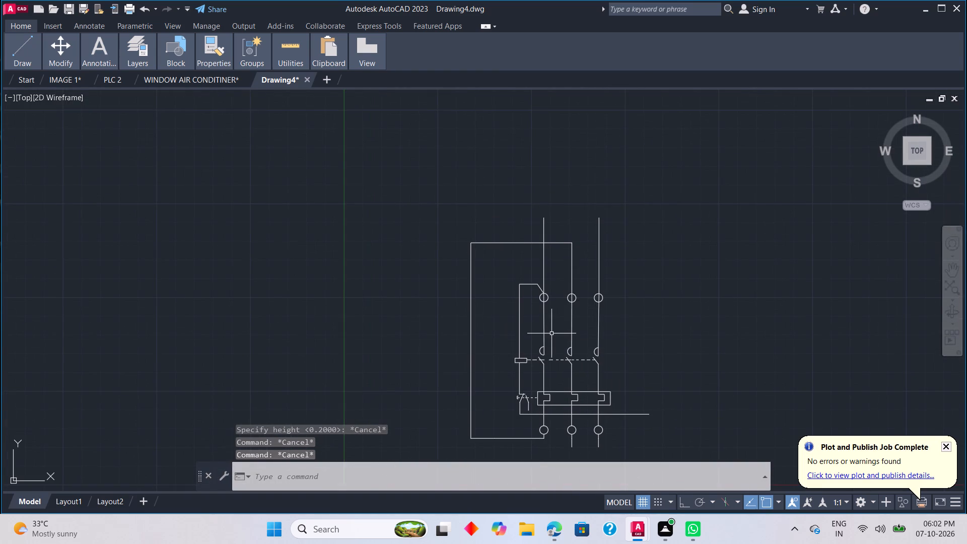
pyautogui.scroll(2, 552, 334)
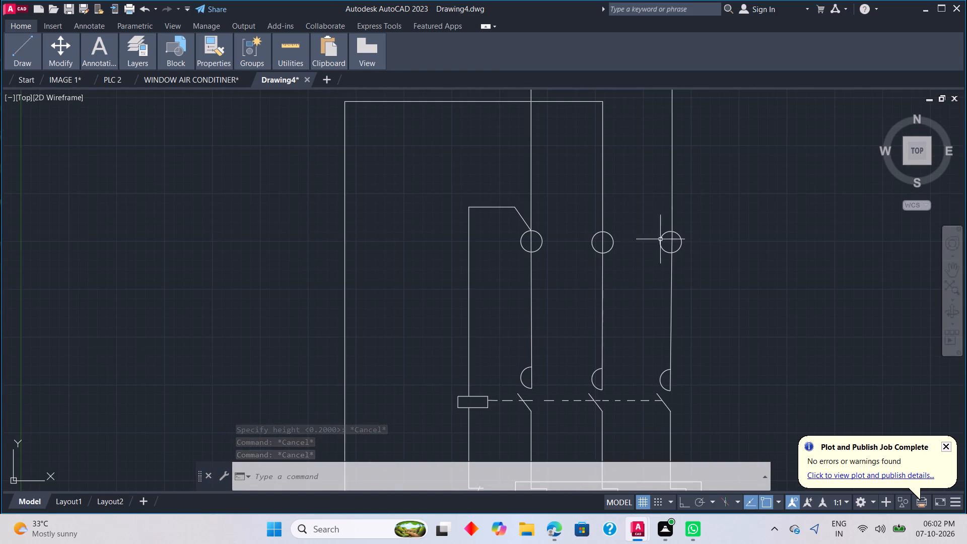
pyautogui.moveTo(706, 203); pyautogui.dragTo(666, 225, button='middle')
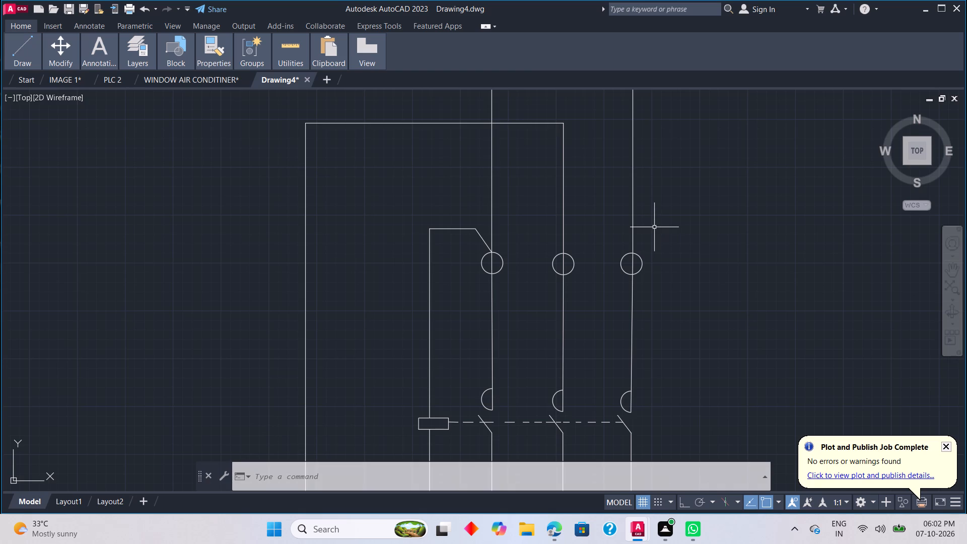
pyautogui.press('l')
pyautogui.press('space')
pyautogui.click(634, 251)
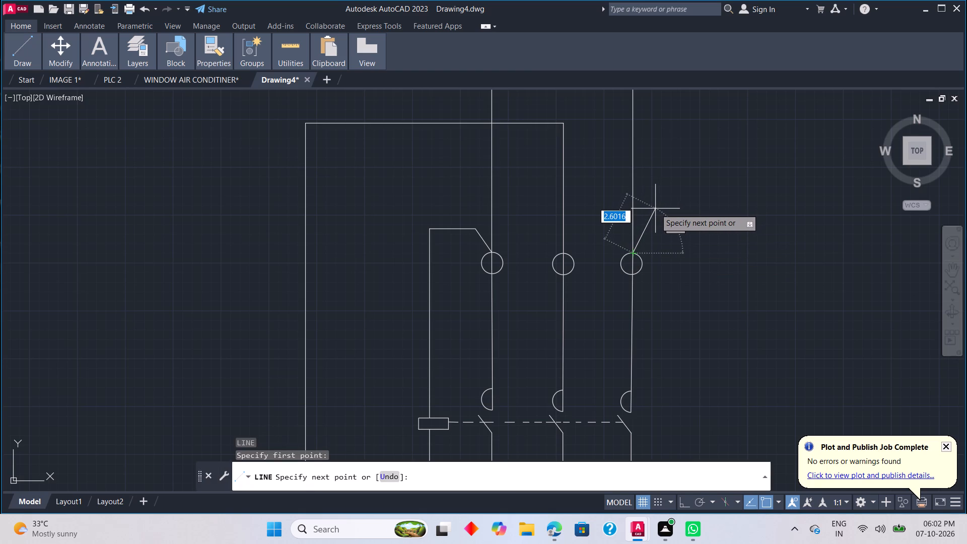
pyautogui.click(655, 209)
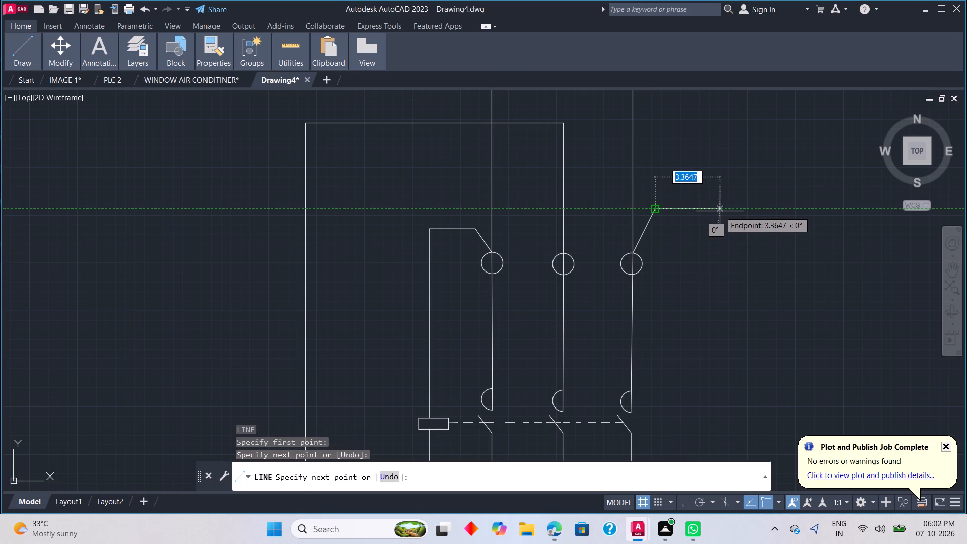
pyautogui.click(709, 211)
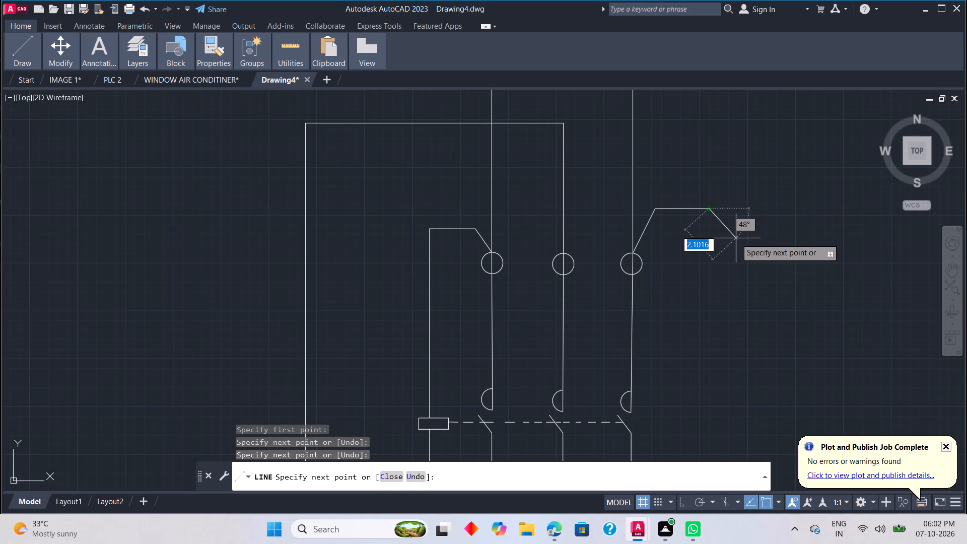
pyautogui.press('Escape')
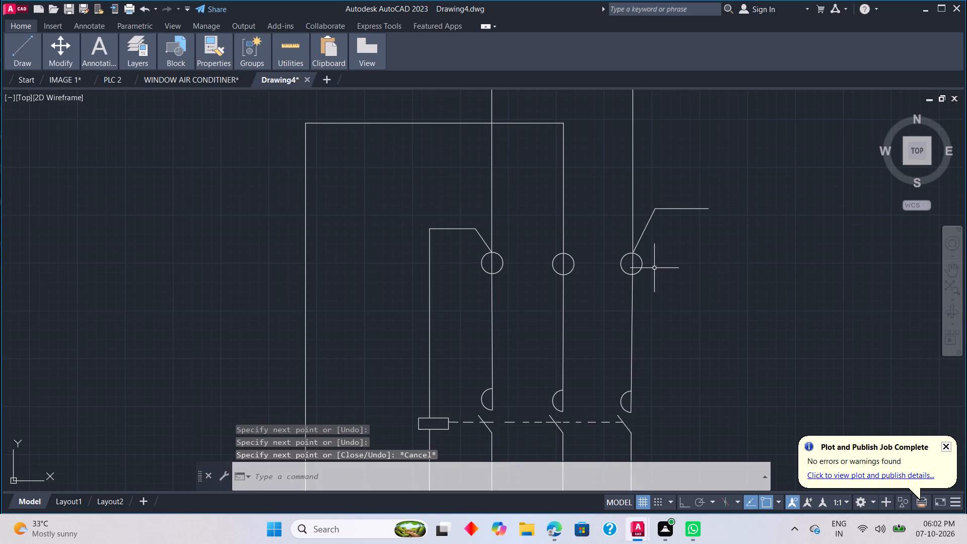
# Copy the top-row right circle about 5.28 units horizontally to the right with Ortho on.
pyautogui.click(642, 264)
pyautogui.rightClick(653, 267)
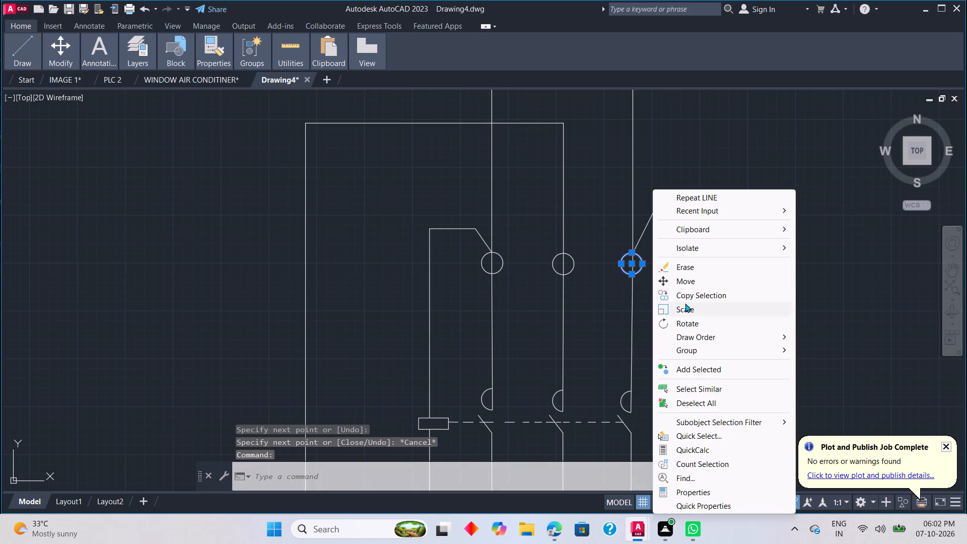
pyautogui.click(689, 298)
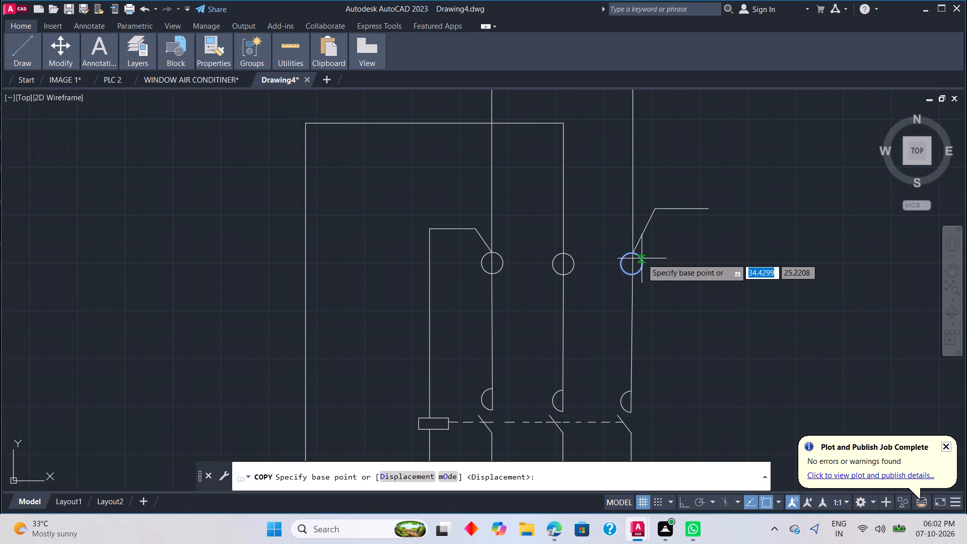
pyautogui.click(642, 262)
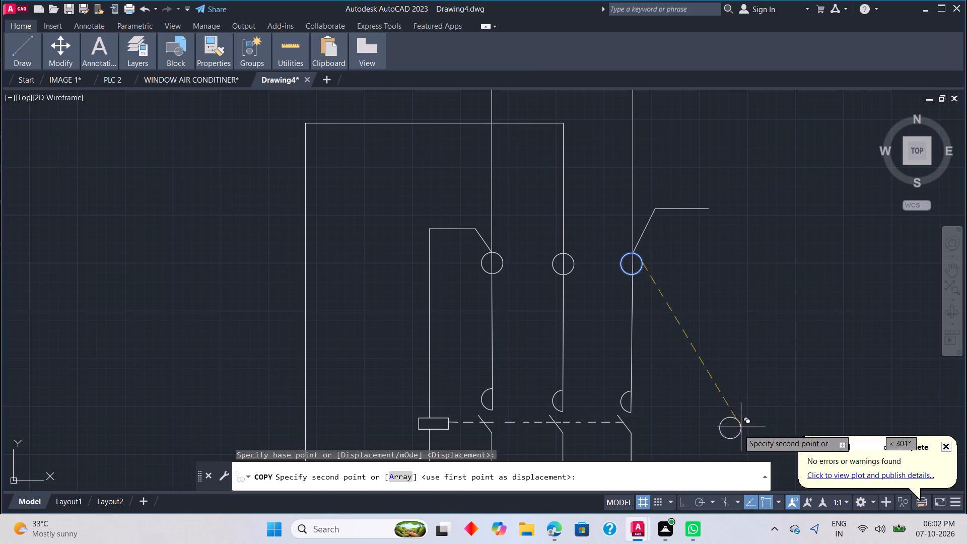
pyautogui.click(682, 505)
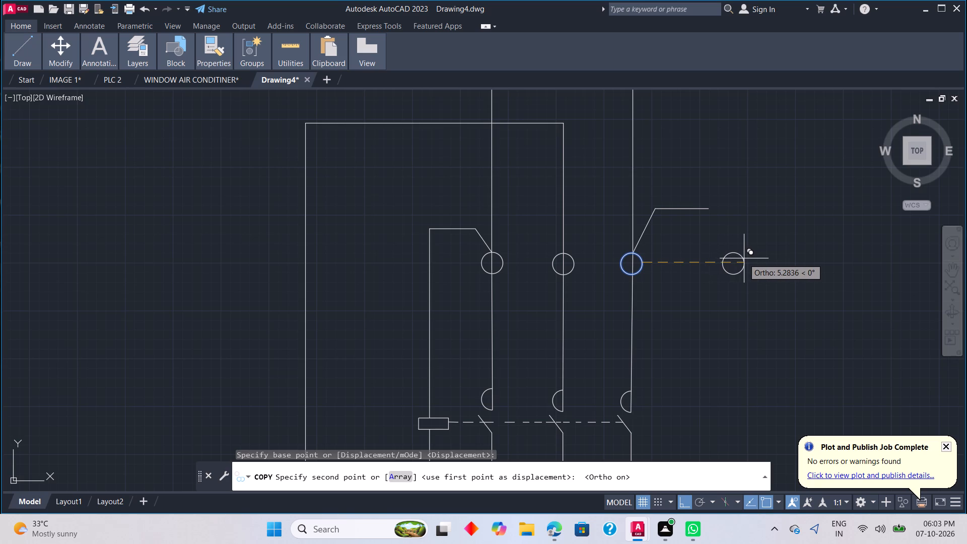
pyautogui.click(744, 258)
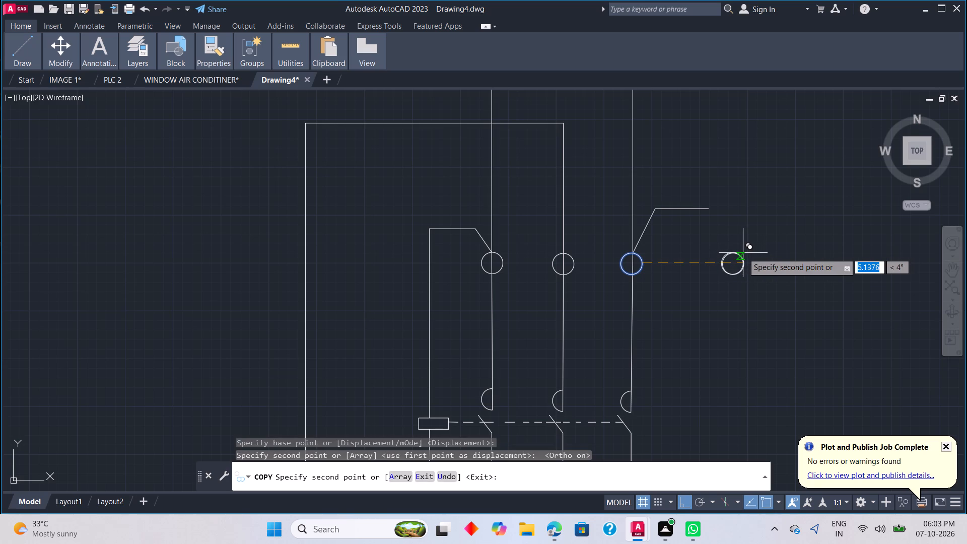
pyautogui.press('Escape')
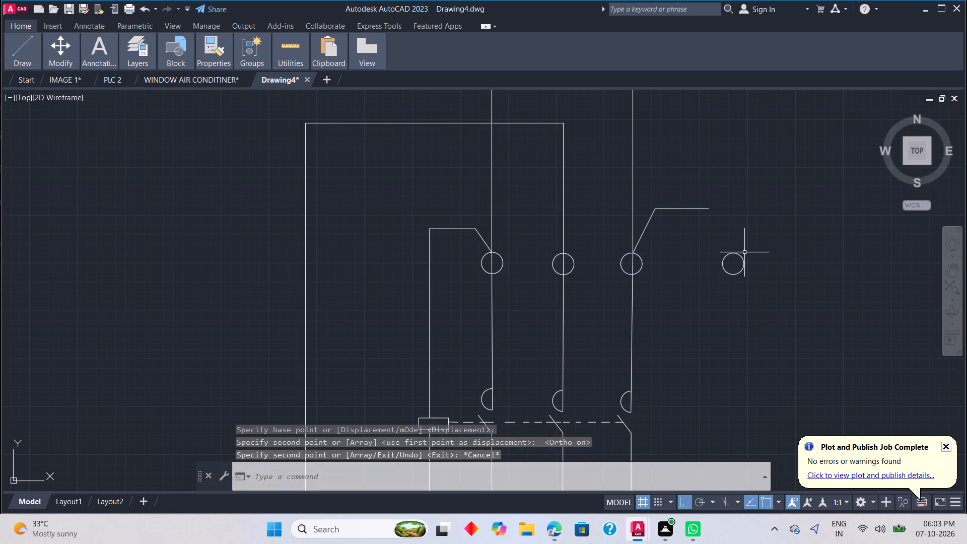
# Draw a diagonal wire with Ortho off from the short horizontal wire's right end down to the copied circle's top.
pyautogui.write('L')
pyautogui.press('space')
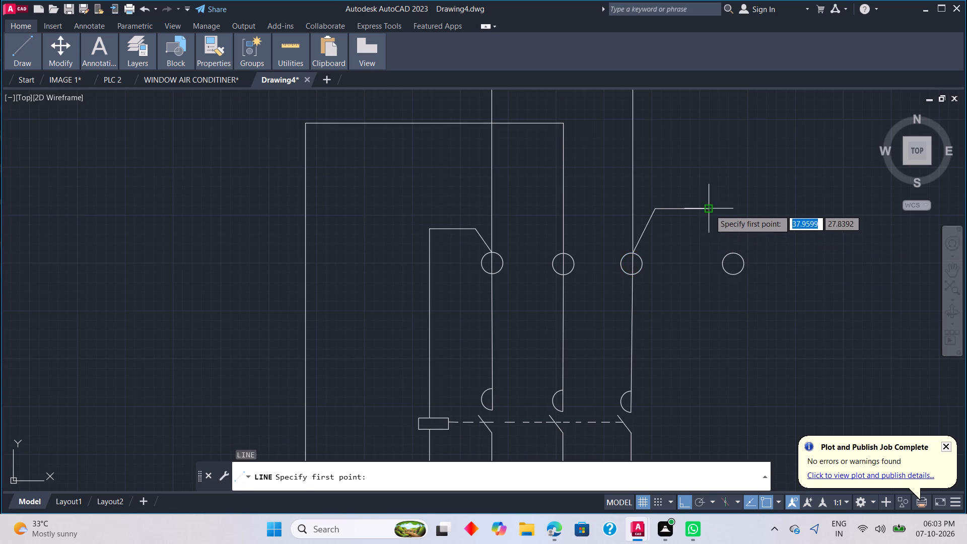
pyautogui.click(710, 209)
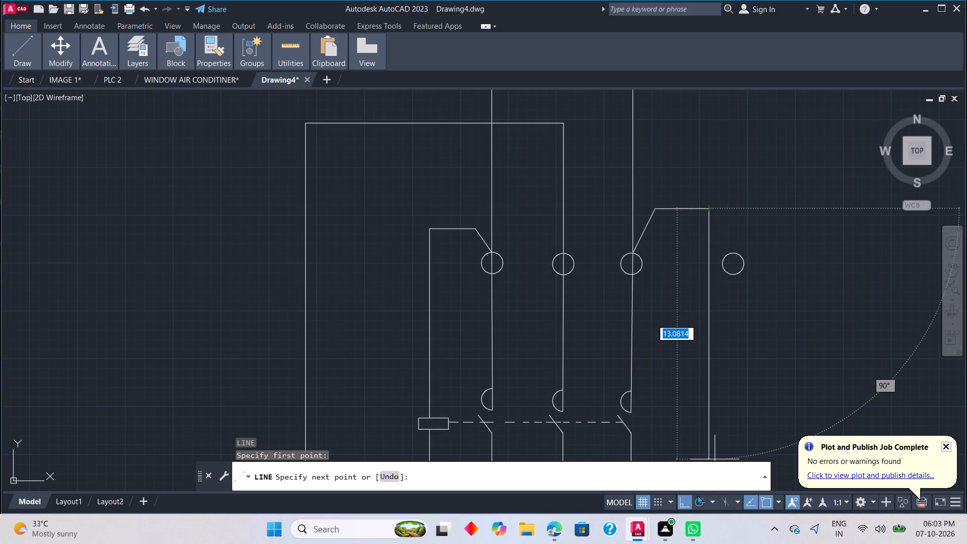
pyautogui.click(689, 499)
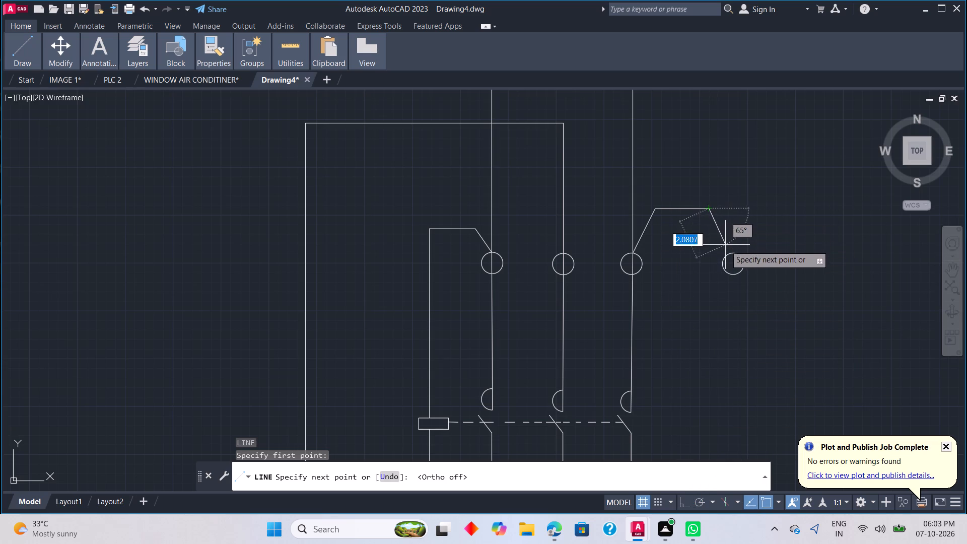
pyautogui.click(732, 254)
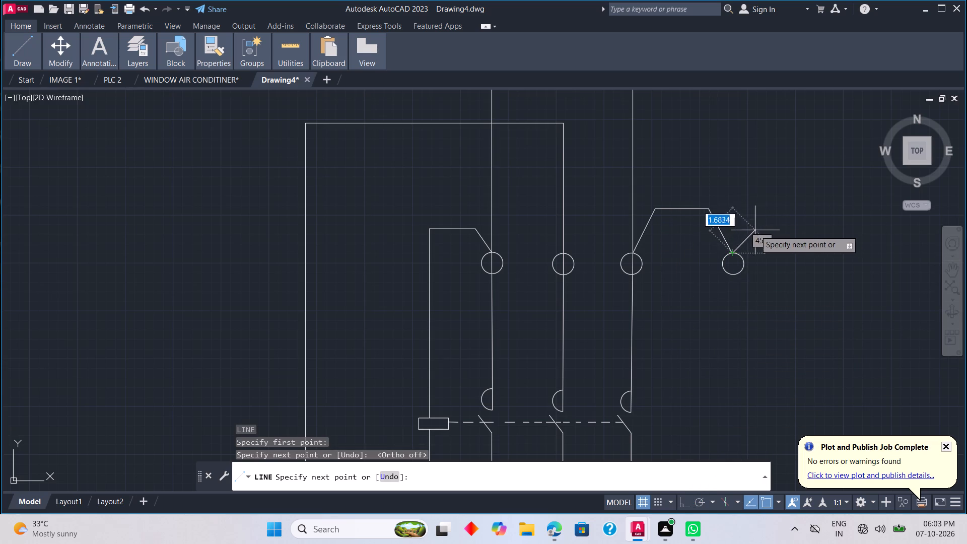
pyautogui.press('Escape')
# Draw a wire from the copied circle's top diagonally up to the right, continuing with a horizontal run about 3.87 units long with Ortho on.
pyautogui.scroll(-3, 750, 234)
pyautogui.moveTo(763, 241); pyautogui.dragTo(650, 282, button='middle')
pyautogui.middleClick(650, 282)
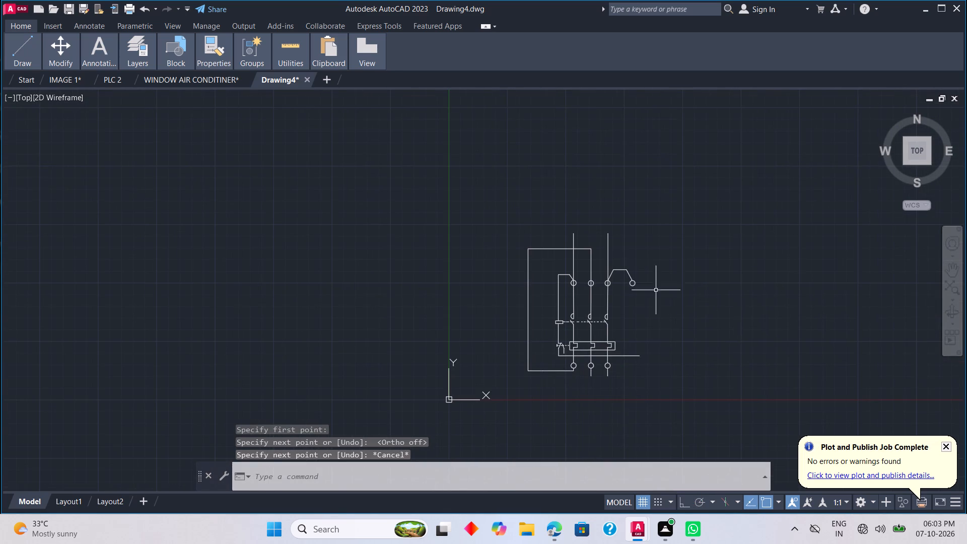
pyautogui.scroll(2, 669, 313)
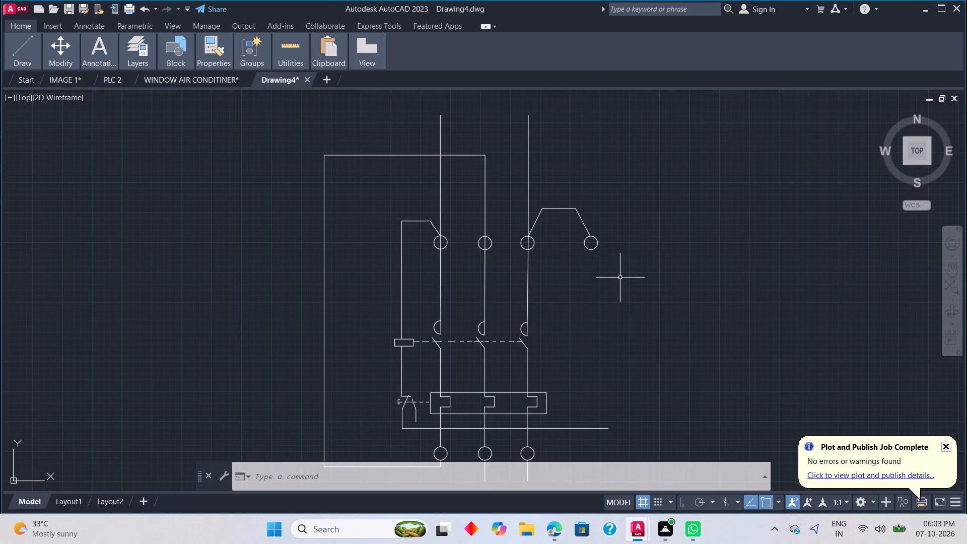
pyautogui.write('L')
pyautogui.press('space')
pyautogui.scroll(2, 610, 238)
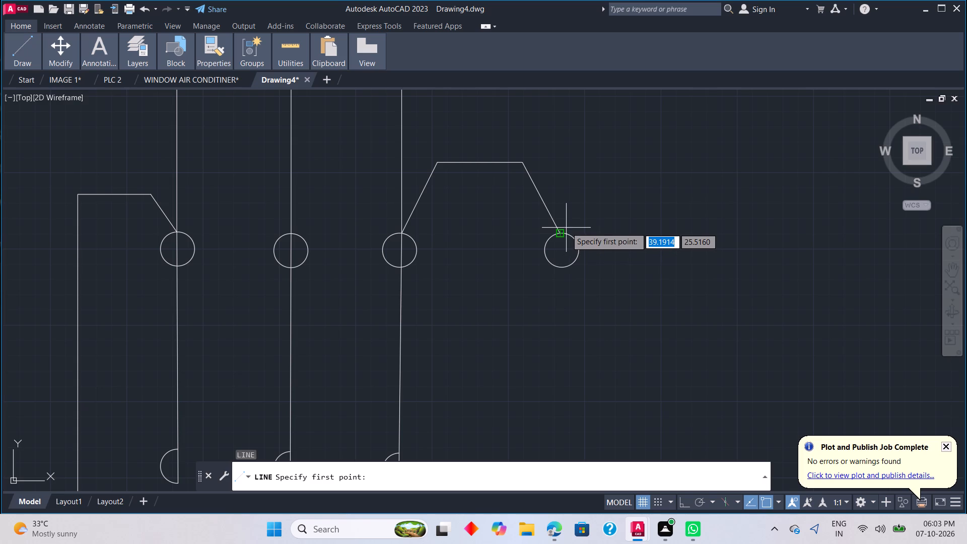
pyautogui.scroll(1, 574, 227)
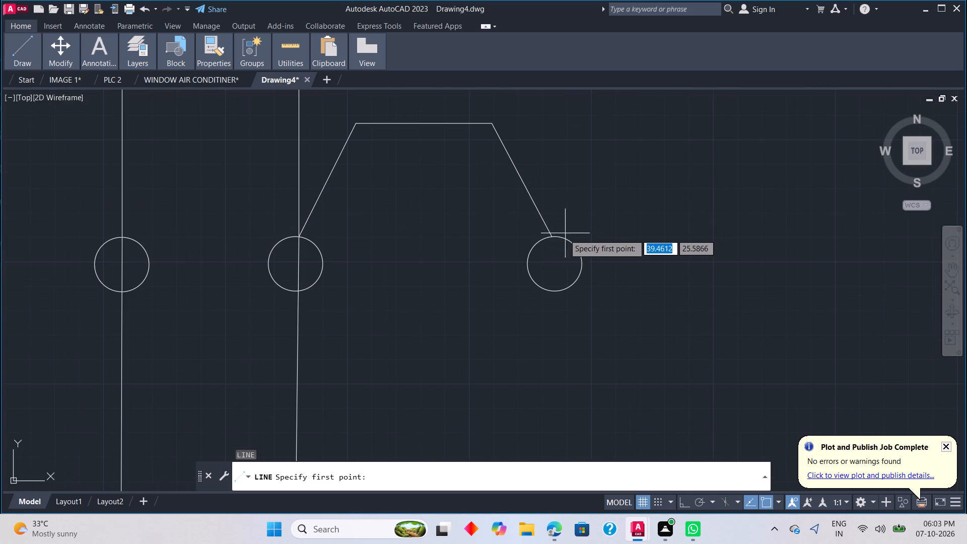
pyautogui.click(563, 237)
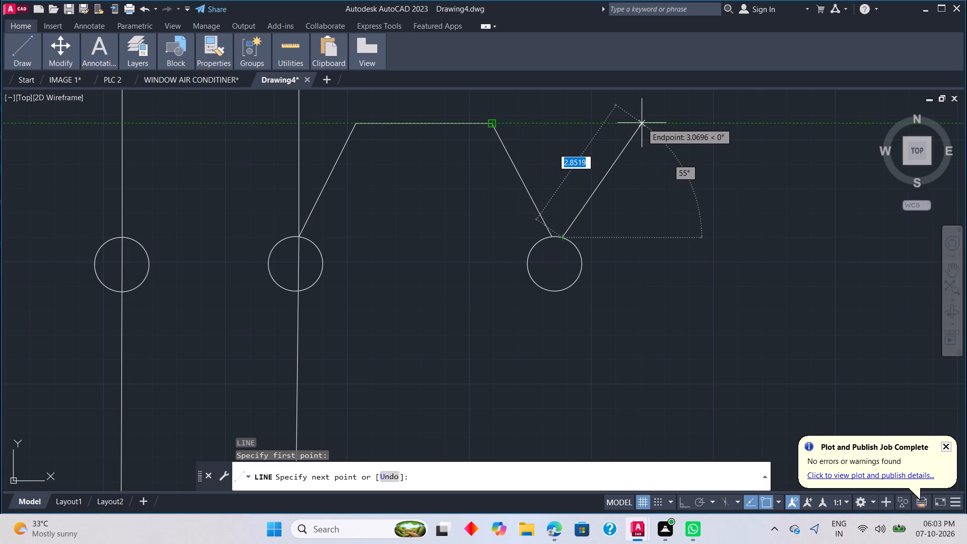
pyautogui.click(624, 122)
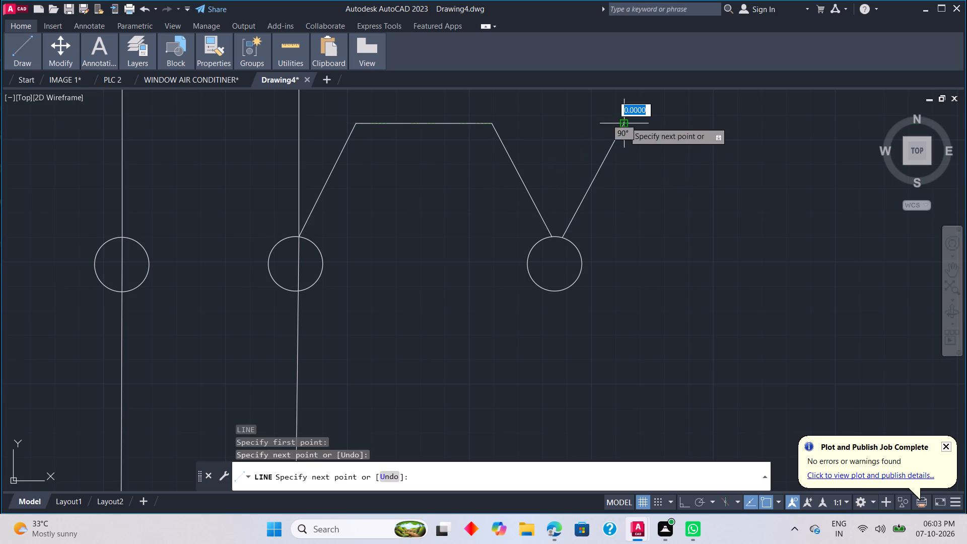
pyautogui.scroll(-2, 721, 124)
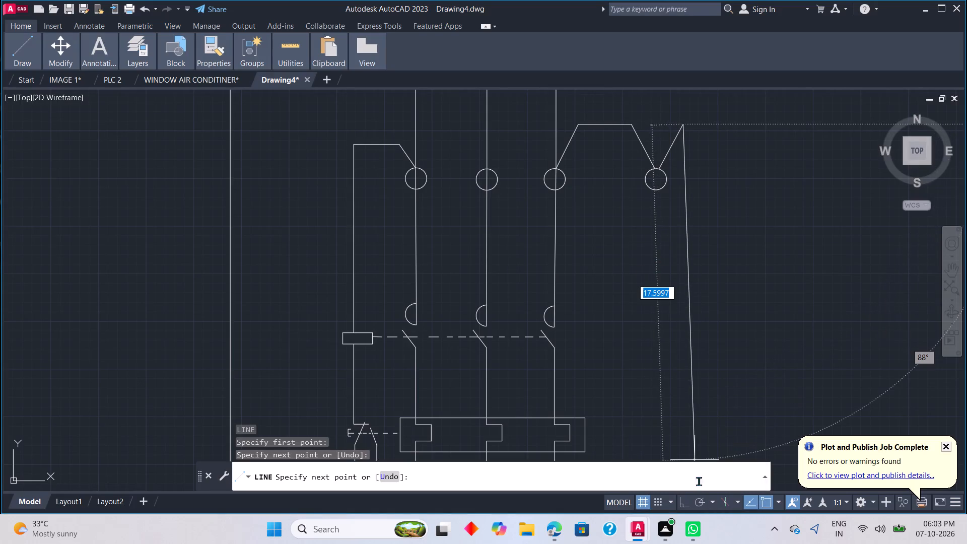
pyautogui.click(684, 504)
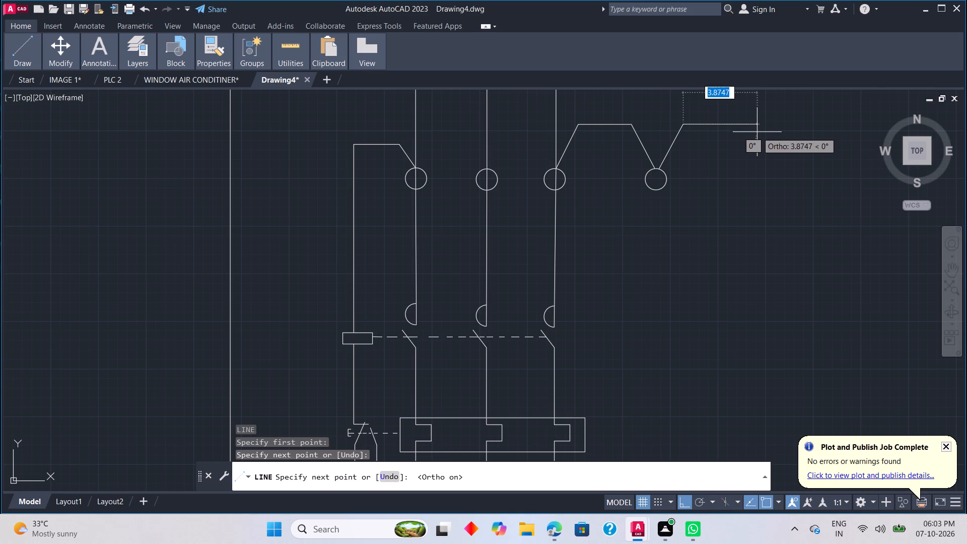
pyautogui.click(757, 132)
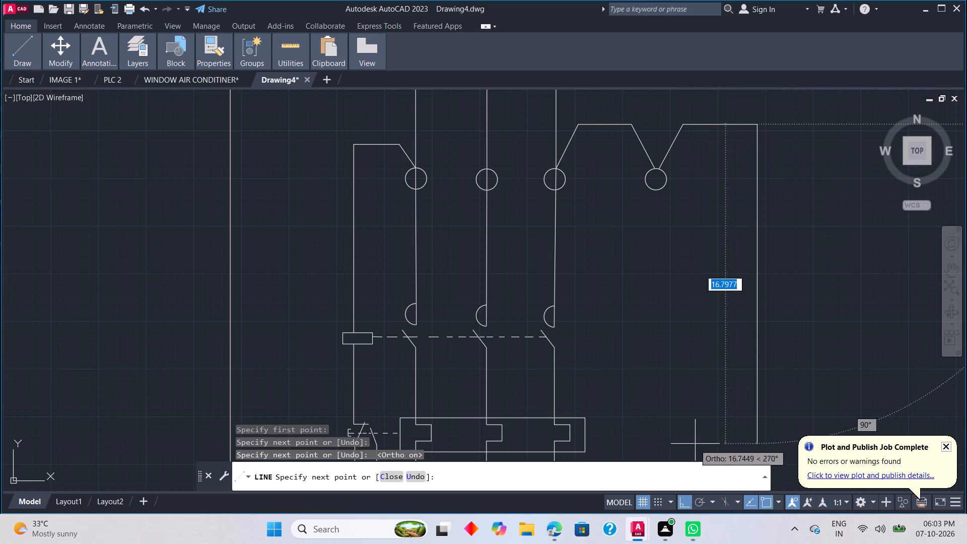
# Continue the wire with Ortho off, diagonally down to the height of the circles' tops and vertically down a short distance.
pyautogui.click(684, 500)
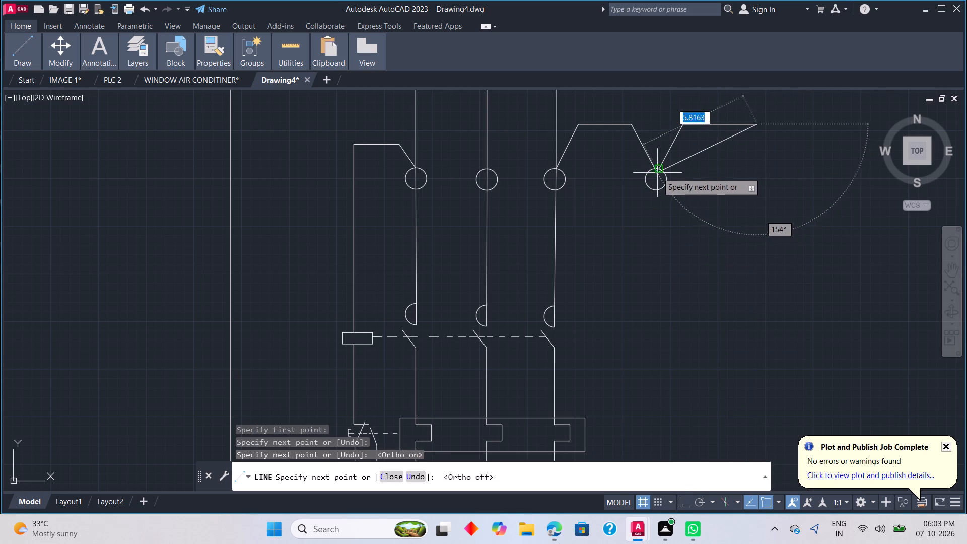
pyautogui.click(784, 167)
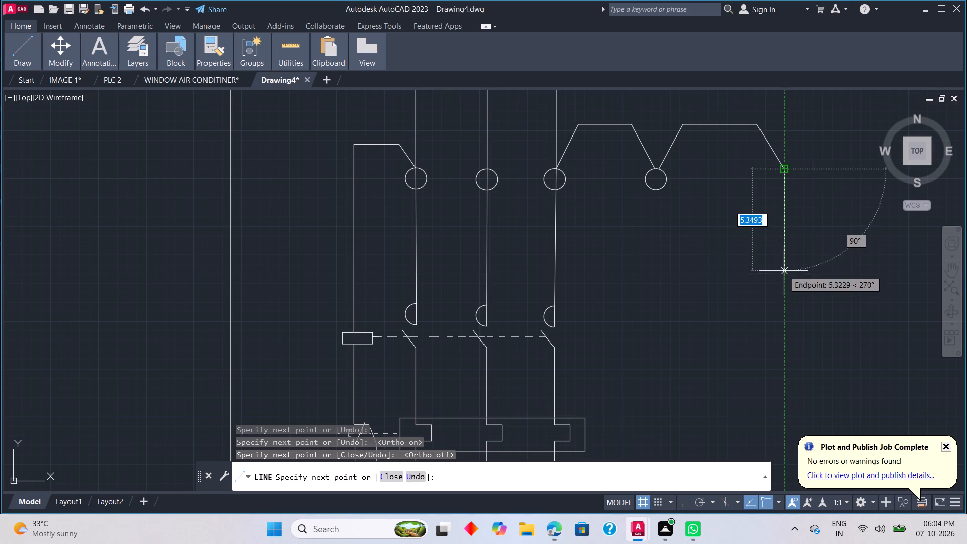
pyautogui.click(786, 238)
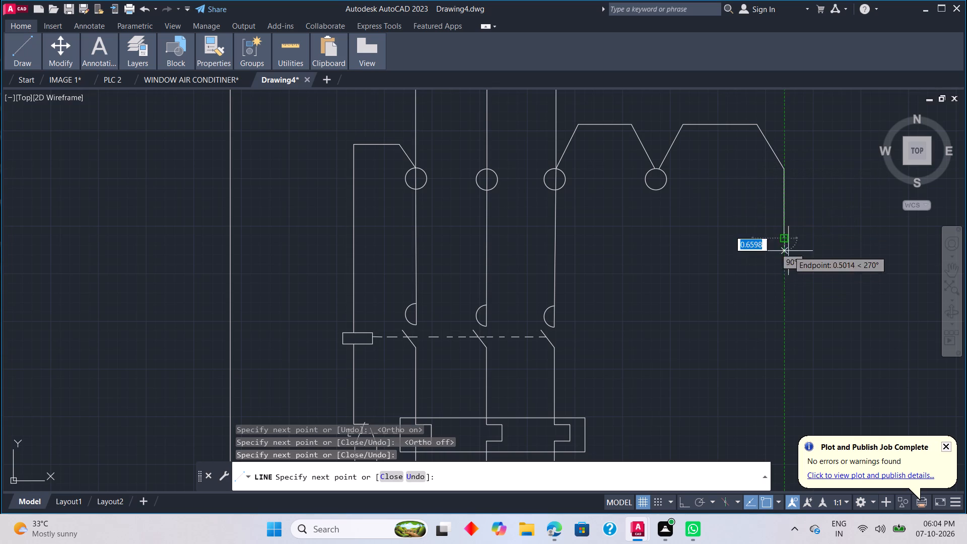
pyautogui.press('Escape')
# Draw a small rectangle about 0.33 by 0.34 units just left of the bracket symbol on the overload relay's dashed line.
pyautogui.scroll(-2, 778, 282)
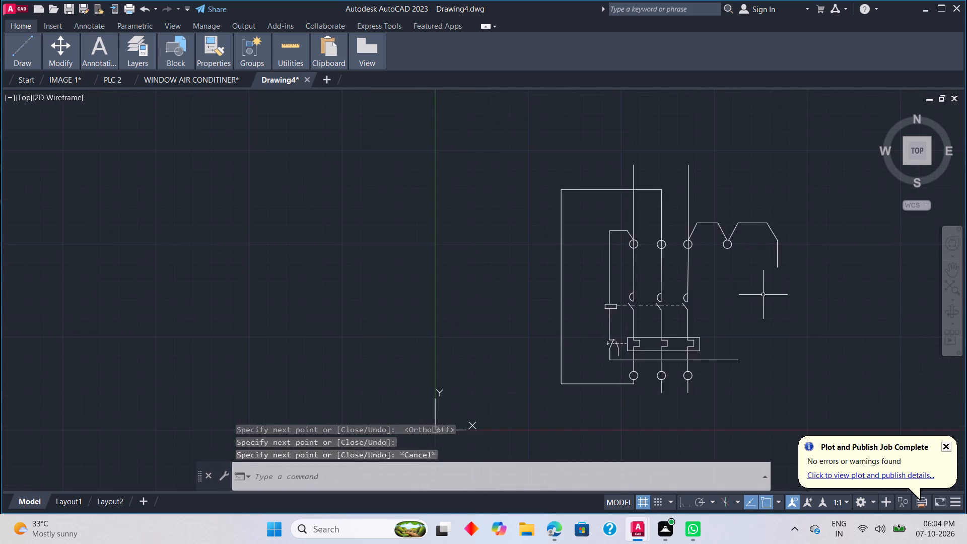
pyautogui.scroll(-1, 763, 295)
pyautogui.moveTo(750, 314); pyautogui.dragTo(735, 247, button='middle')
pyautogui.scroll(2, 726, 241)
pyautogui.moveTo(723, 240); pyautogui.dragTo(728, 273, button='middle')
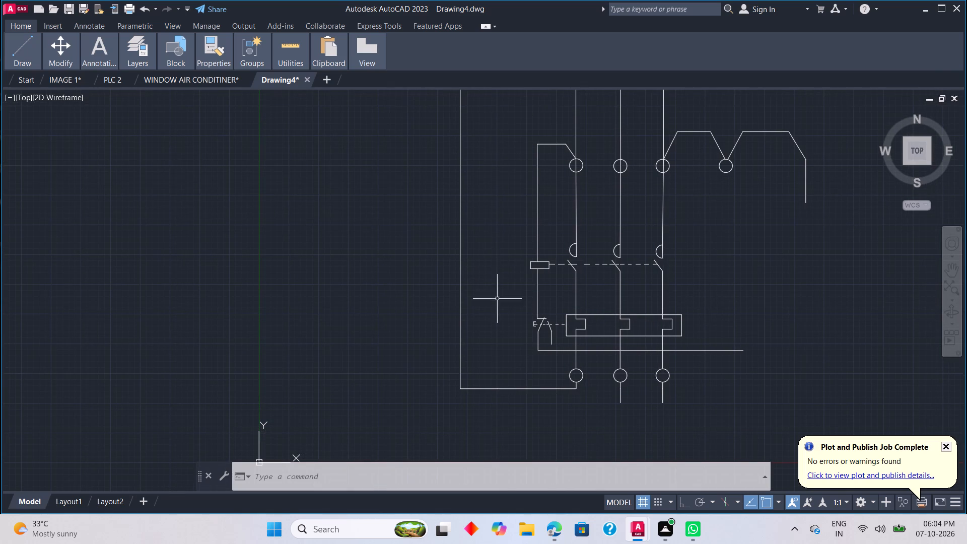
pyautogui.scroll(3, 513, 331)
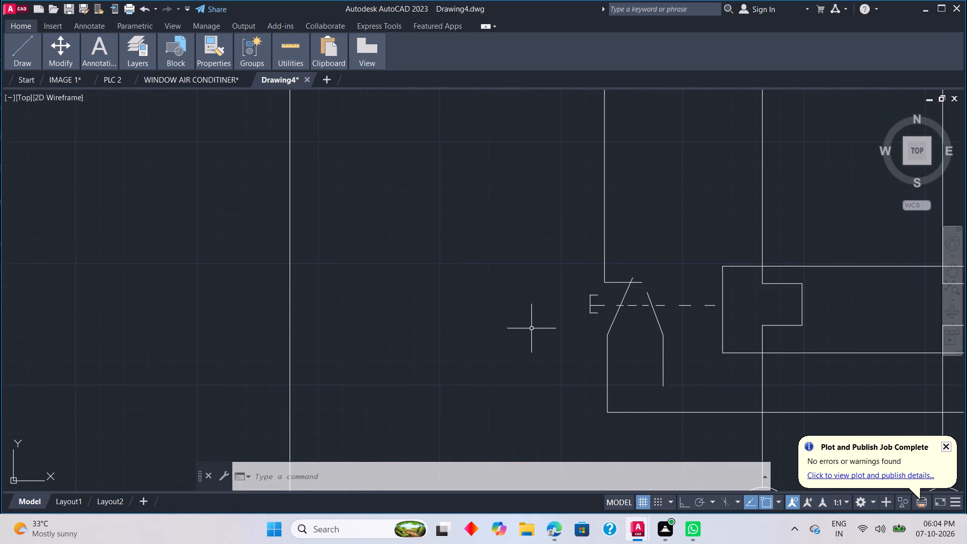
pyautogui.write('RE')
pyautogui.press('c')
pyautogui.press('space')
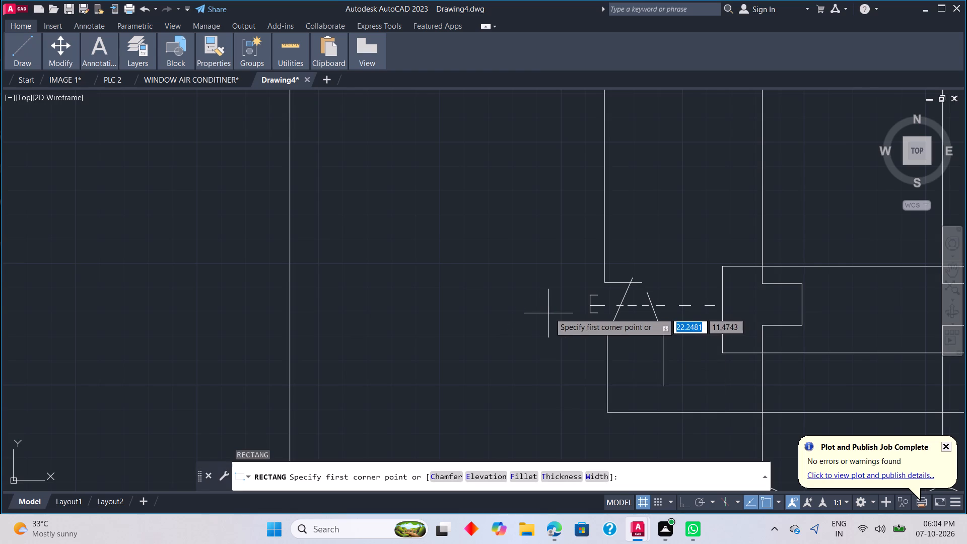
pyautogui.scroll(2, 562, 311)
pyautogui.click(586, 274)
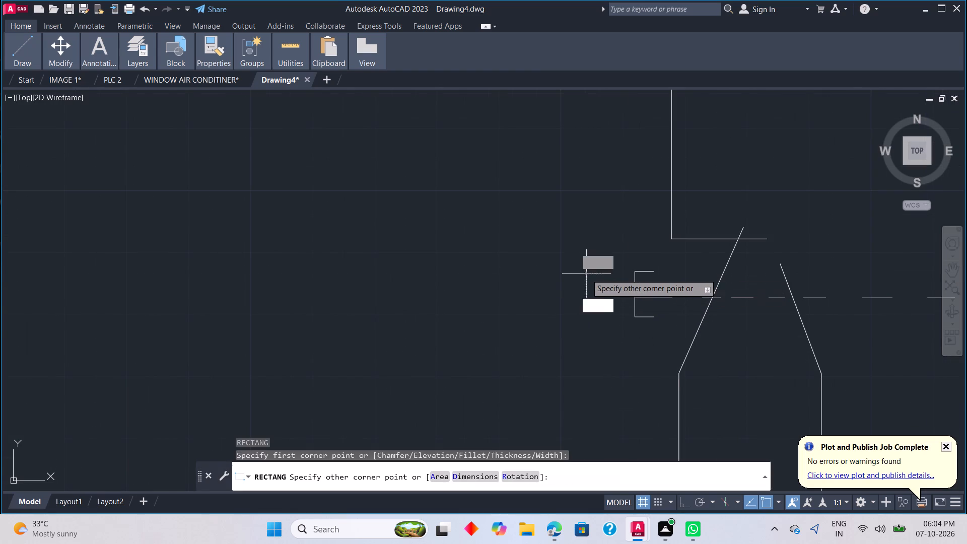
pyautogui.click(627, 316)
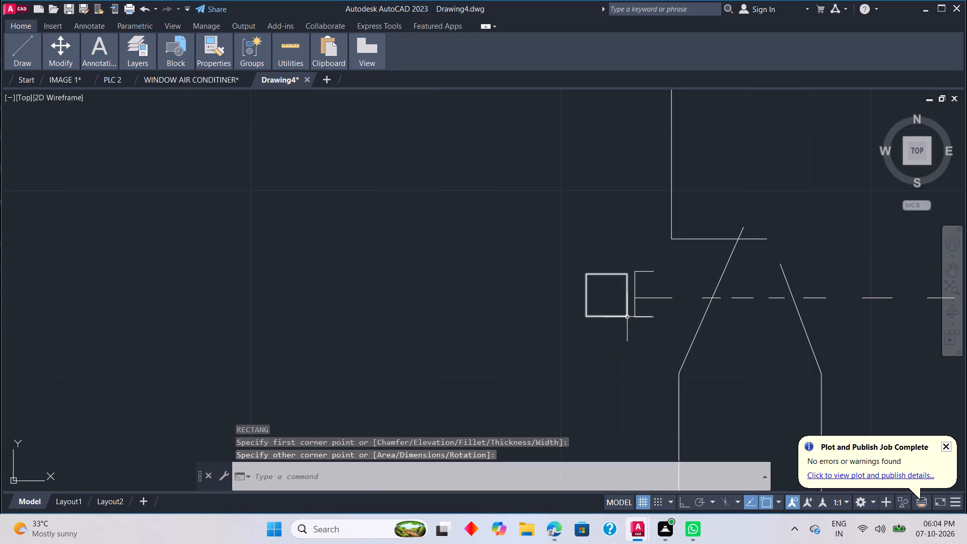
pyautogui.press('Escape')
# Extend the horizontal control wire below the relay about 5.27 units right, in line with the hanging wire, and up about 6.69 units.
pyautogui.scroll(2, 595, 299)
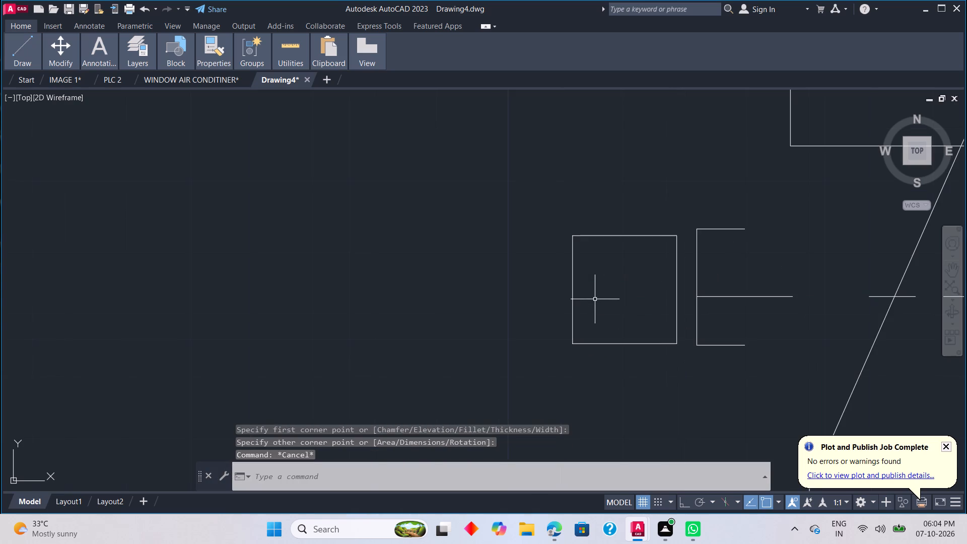
pyautogui.scroll(-3, 596, 301)
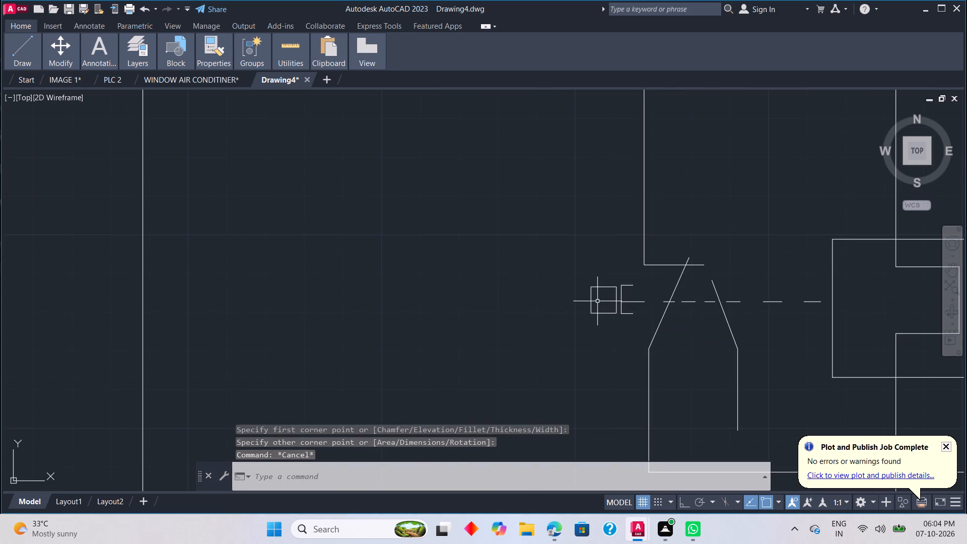
pyautogui.scroll(-1, 597, 301)
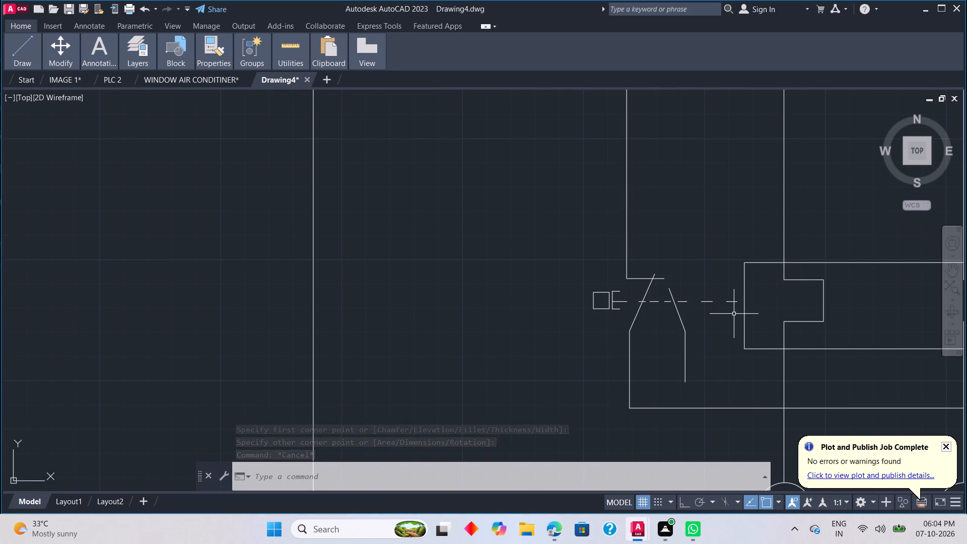
pyautogui.moveTo(715, 264); pyautogui.dragTo(647, 276, button='middle')
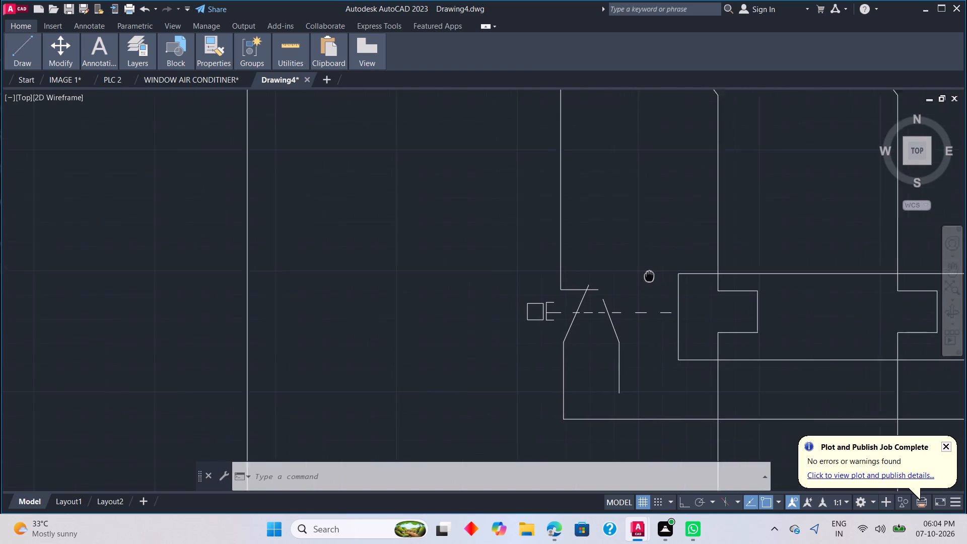
pyautogui.moveTo(647, 276); pyautogui.dragTo(366, 285, button='middle')
pyautogui.scroll(-2, 520, 295)
pyautogui.moveTo(679, 263); pyautogui.dragTo(611, 292, button='middle')
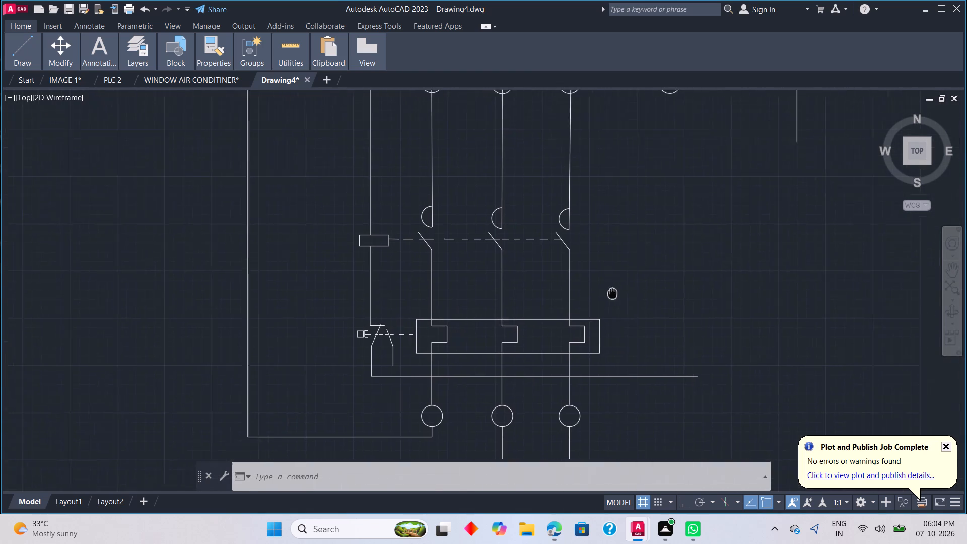
pyautogui.moveTo(611, 292); pyautogui.dragTo(552, 305, button='middle')
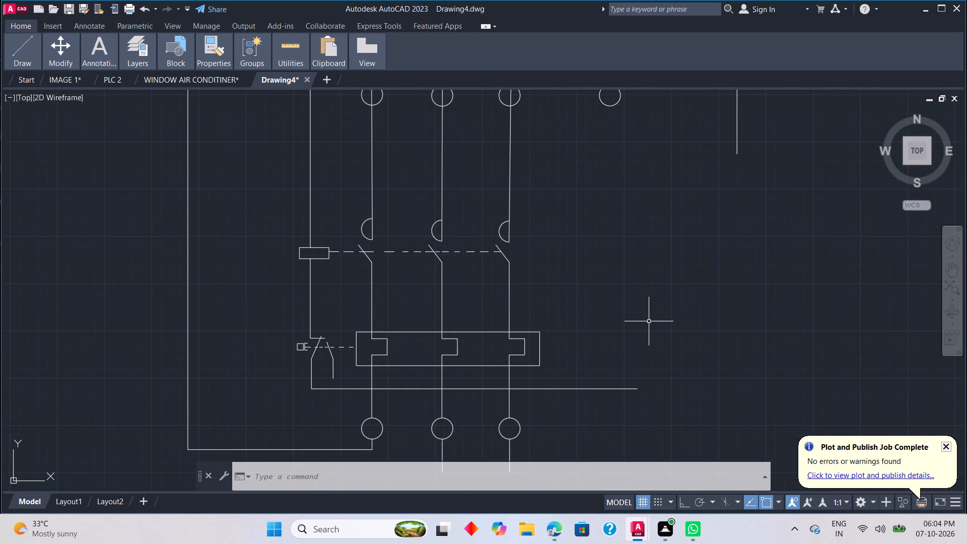
pyautogui.scroll(-1, 659, 323)
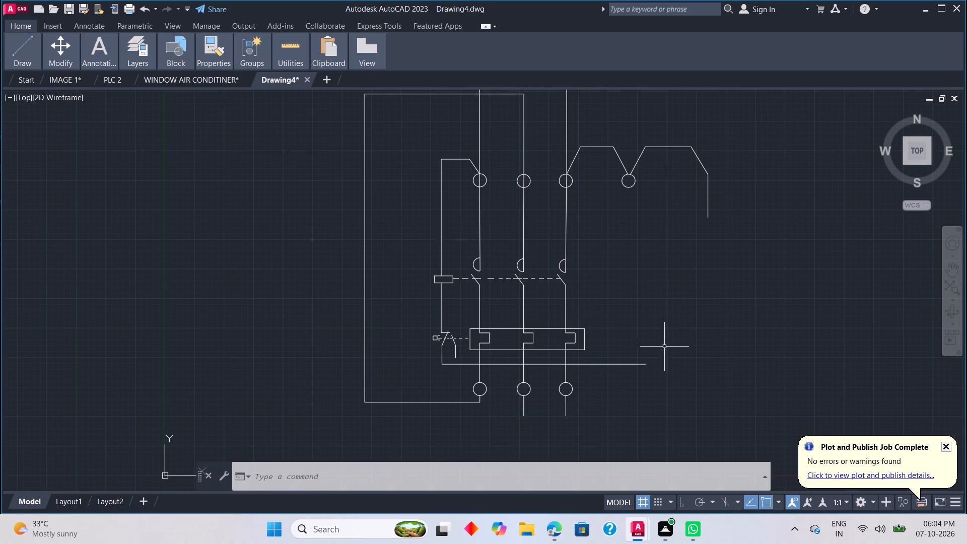
pyautogui.press('l')
pyautogui.press('space')
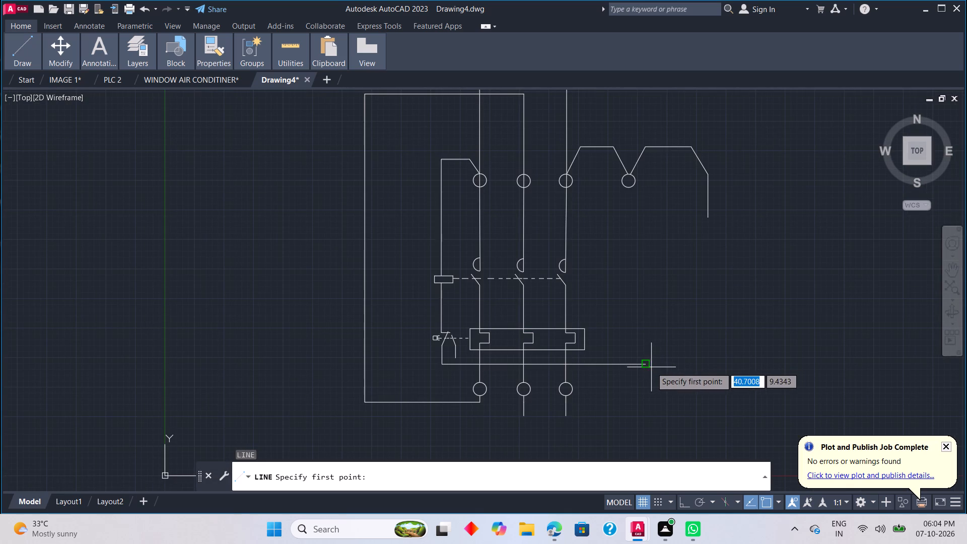
pyautogui.click(650, 367)
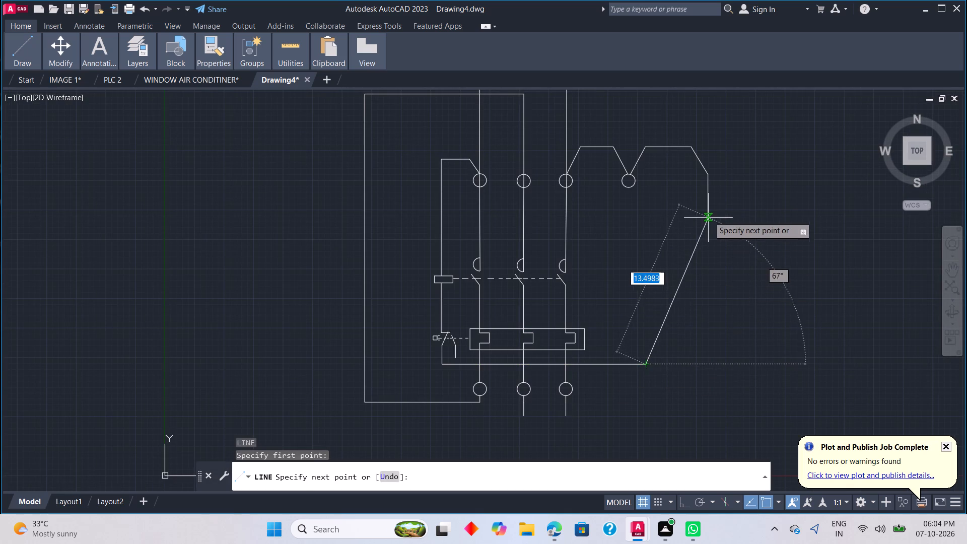
pyautogui.click(708, 363)
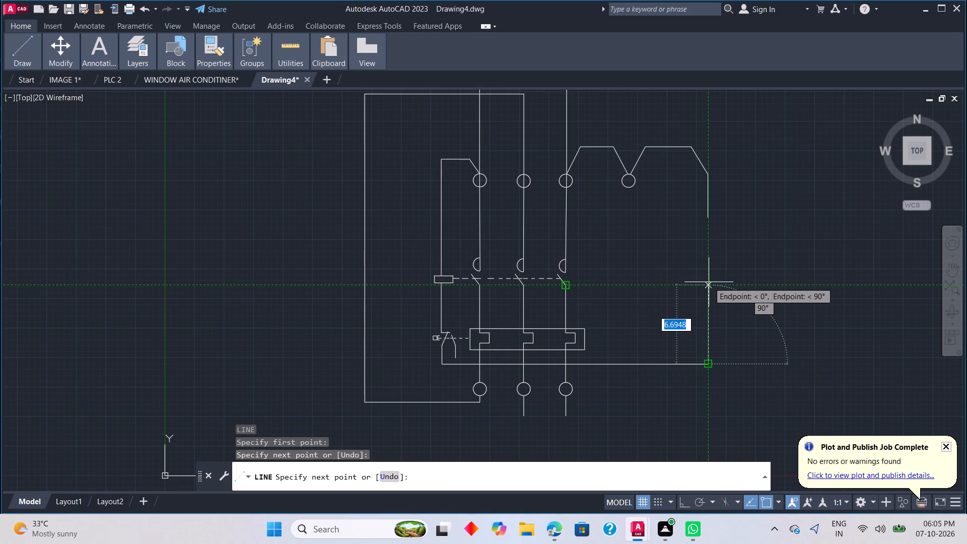
pyautogui.click(709, 282)
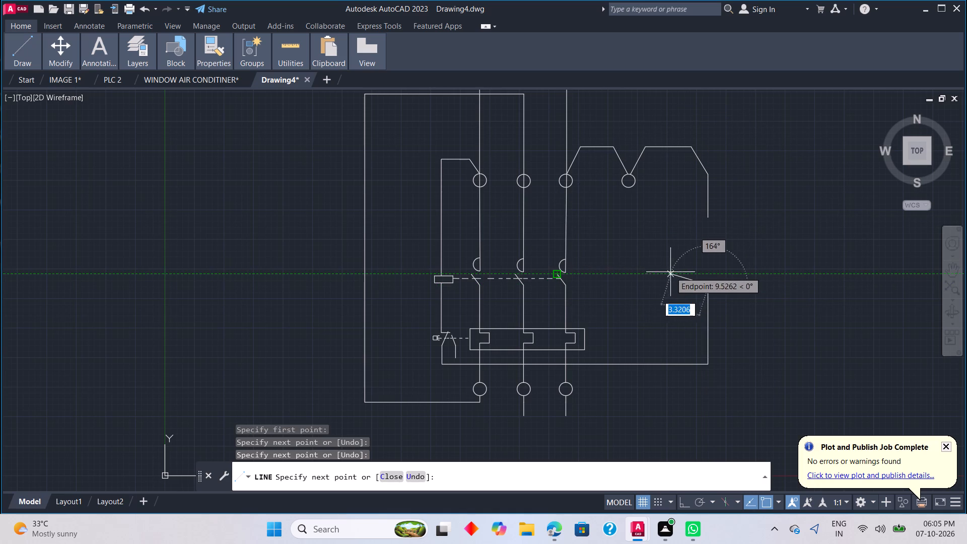
# Add a diagonal contact blade about 1.25 units long at 133° from the top of the new vertical wire.
pyautogui.click(698, 271)
pyautogui.press('Escape')
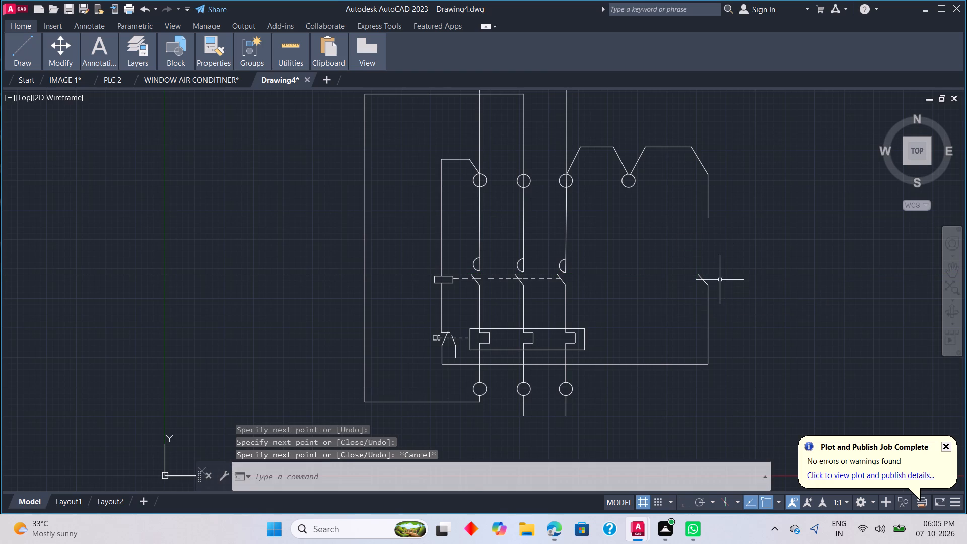
# Start a line linking the contactor's dashed line with the new diagonal contact blade on the control wire.
pyautogui.scroll(1, 719, 279)
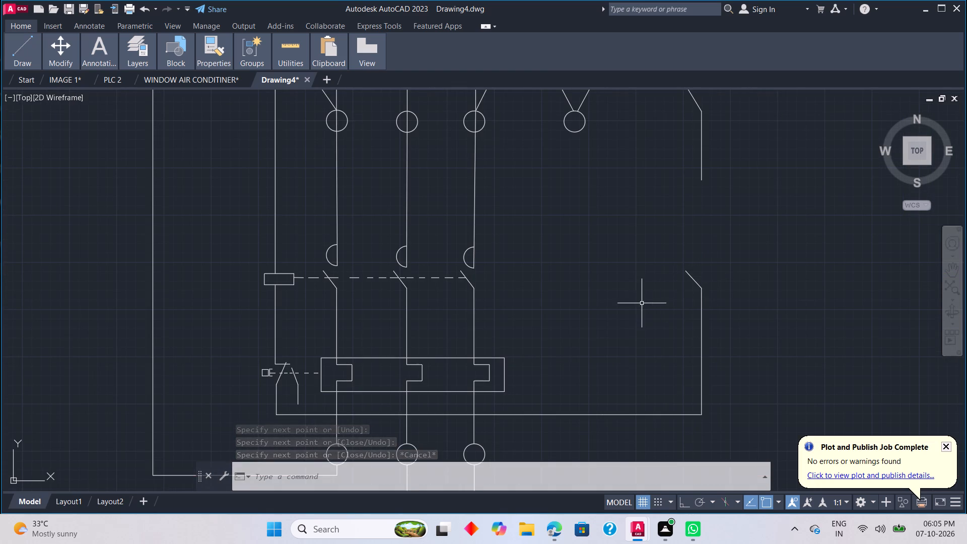
pyautogui.scroll(1, 646, 295)
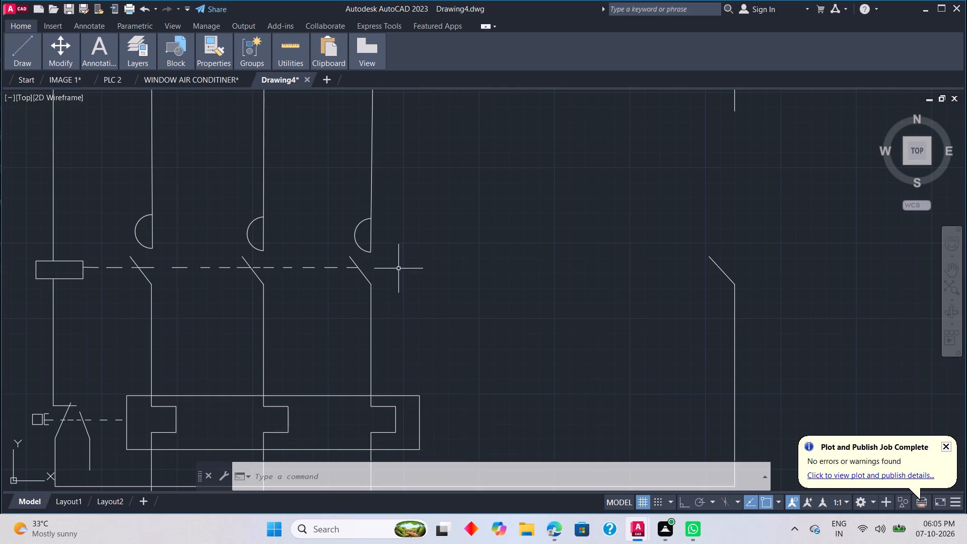
pyautogui.press('l')
pyautogui.press('space')
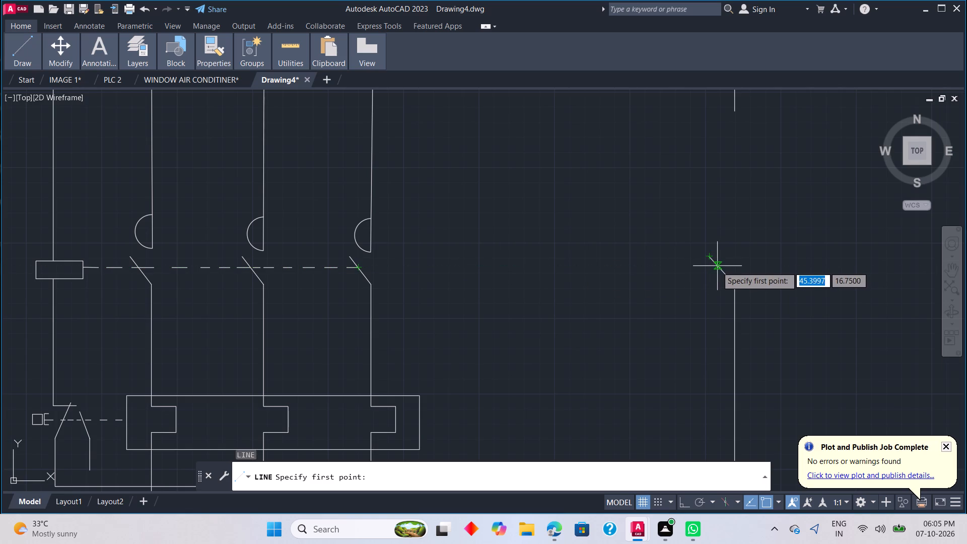
# With ortho on, draw a dashed link from the diagonal contact blade toward the contactor, using horizontal dashes about 0.9 and 1.1 units long.
pyautogui.scroll(2, 717, 269)
pyautogui.scroll(-1, 716, 262)
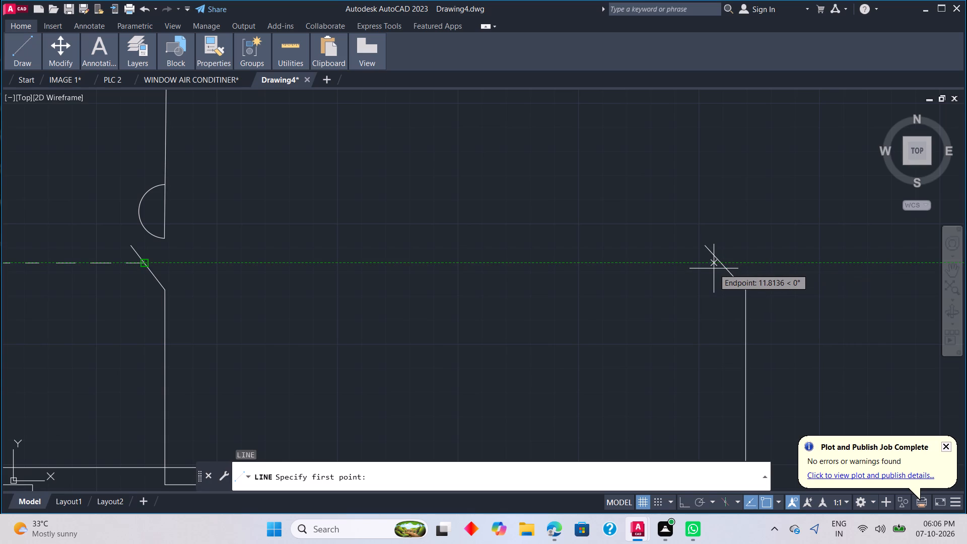
pyautogui.click(717, 268)
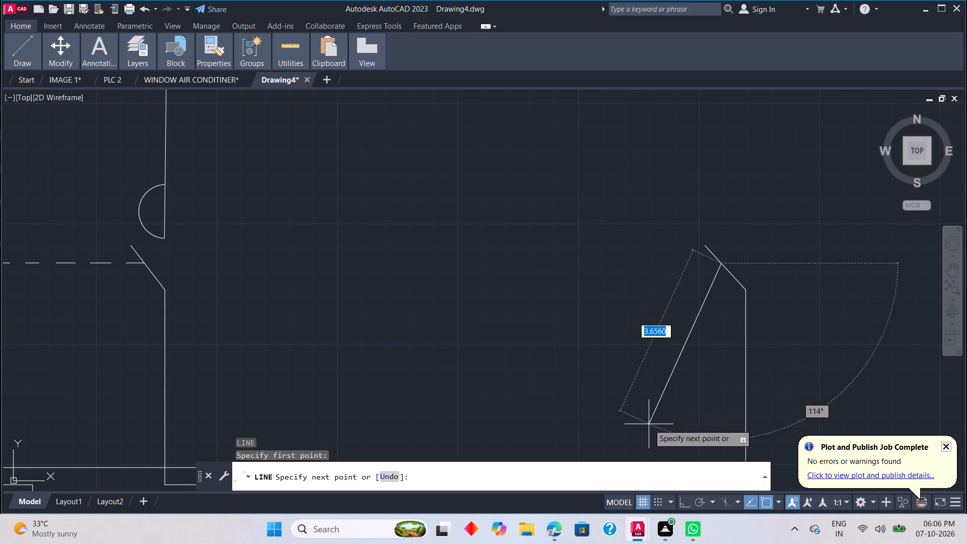
pyautogui.click(678, 502)
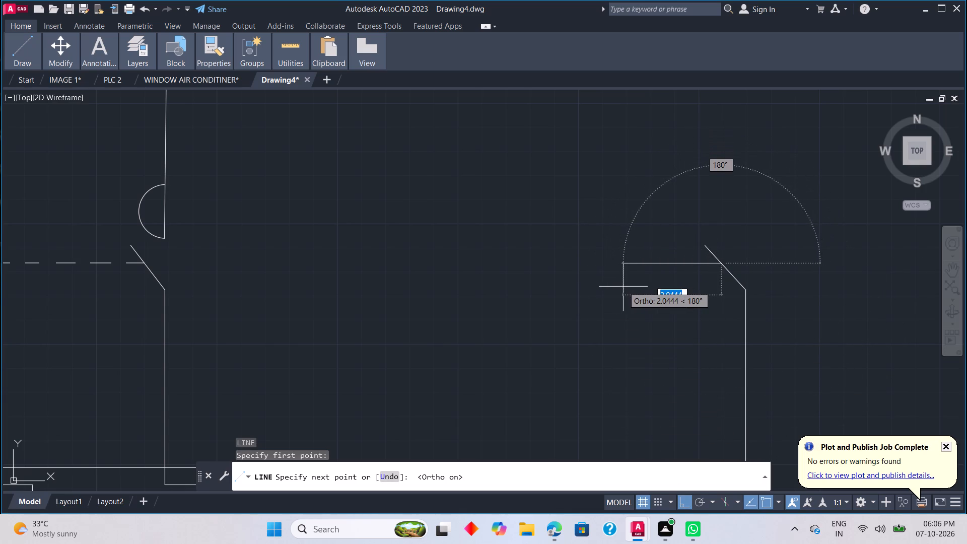
pyautogui.click(677, 277)
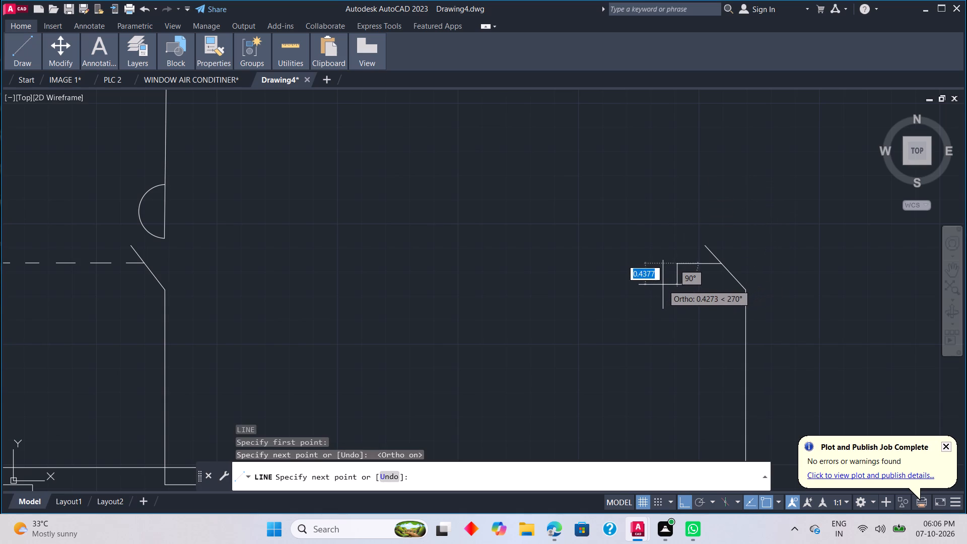
pyautogui.press('Escape')
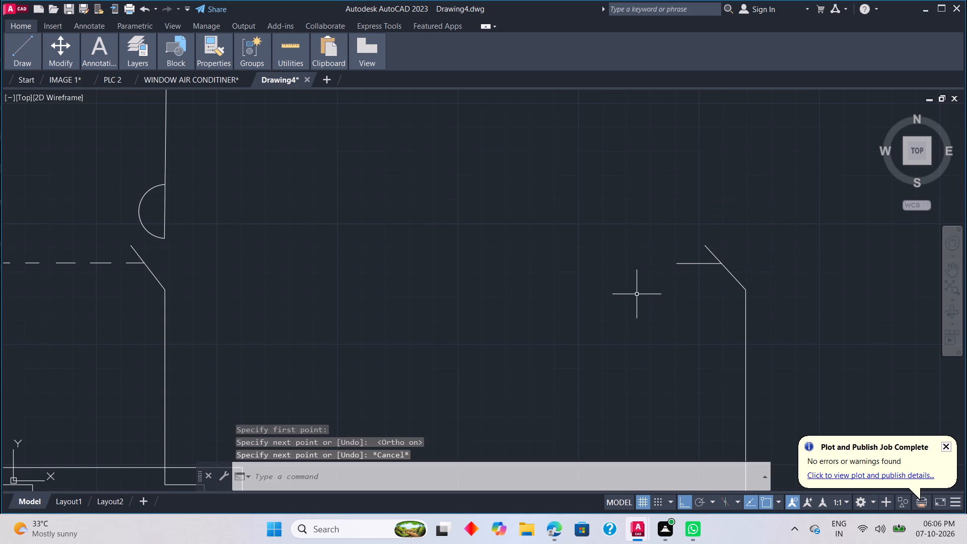
pyautogui.write('L')
pyautogui.press('space')
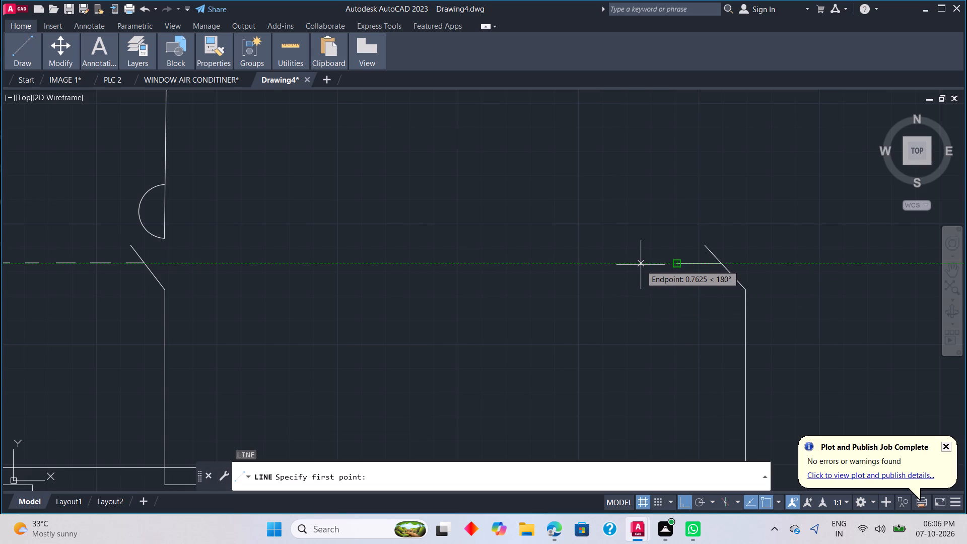
pyautogui.click(641, 263)
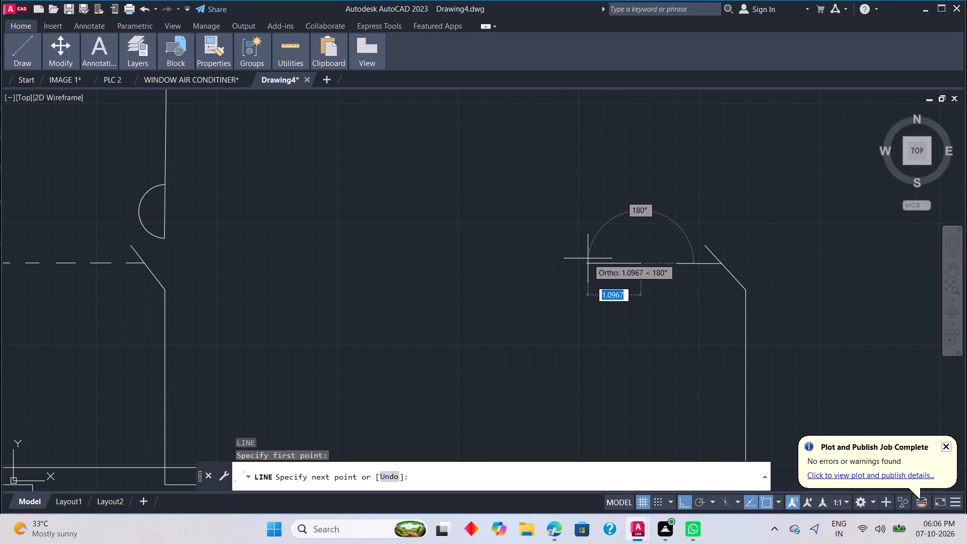
pyautogui.click(588, 258)
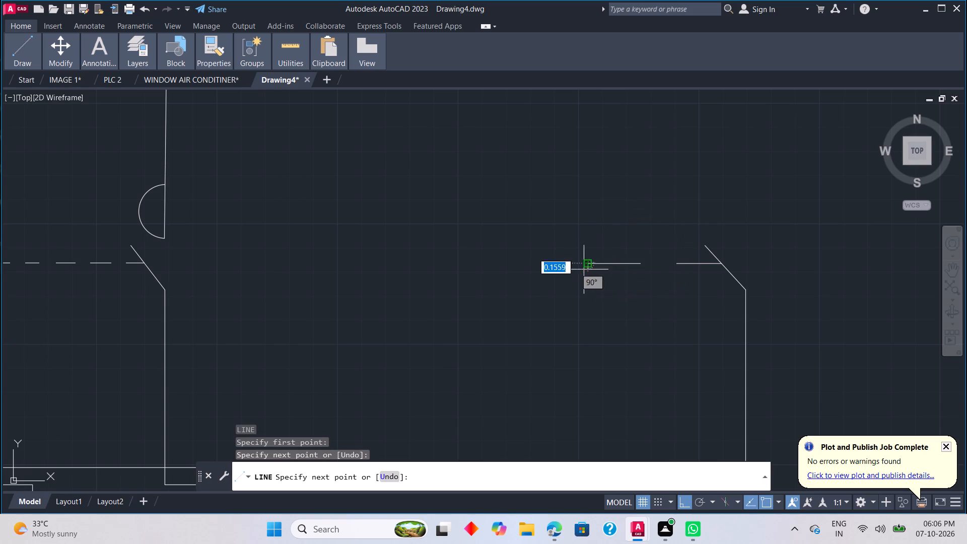
pyautogui.press('Escape')
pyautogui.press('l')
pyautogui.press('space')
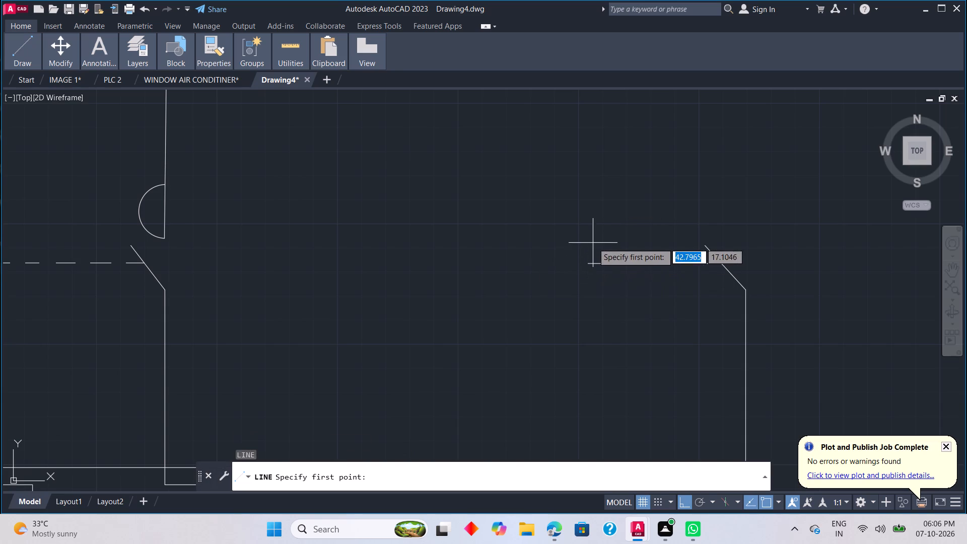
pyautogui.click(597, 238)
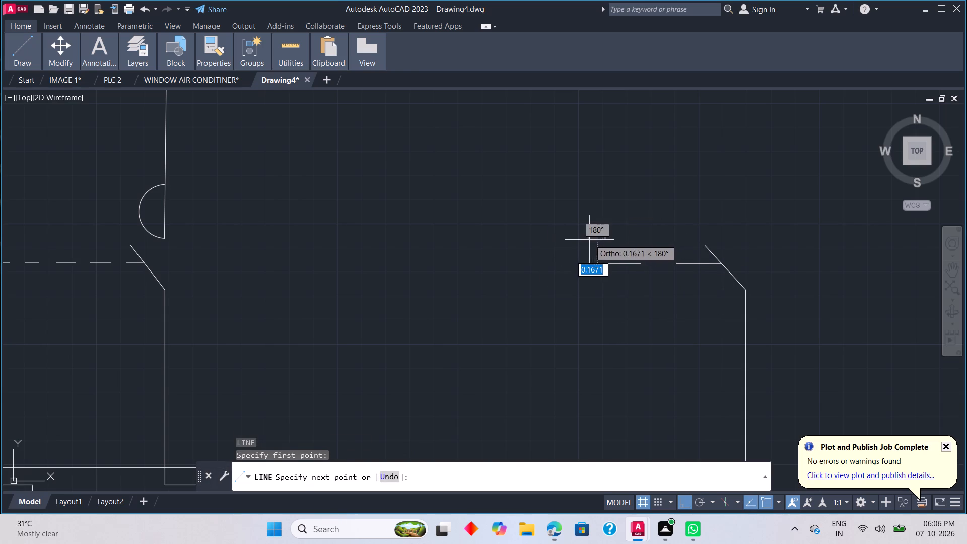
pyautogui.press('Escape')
# Draw an E-shaped push-button bracket at the free end of the dashed link, with upper and lower arms about 0.42 units long.
pyautogui.press('l')
pyautogui.press('space')
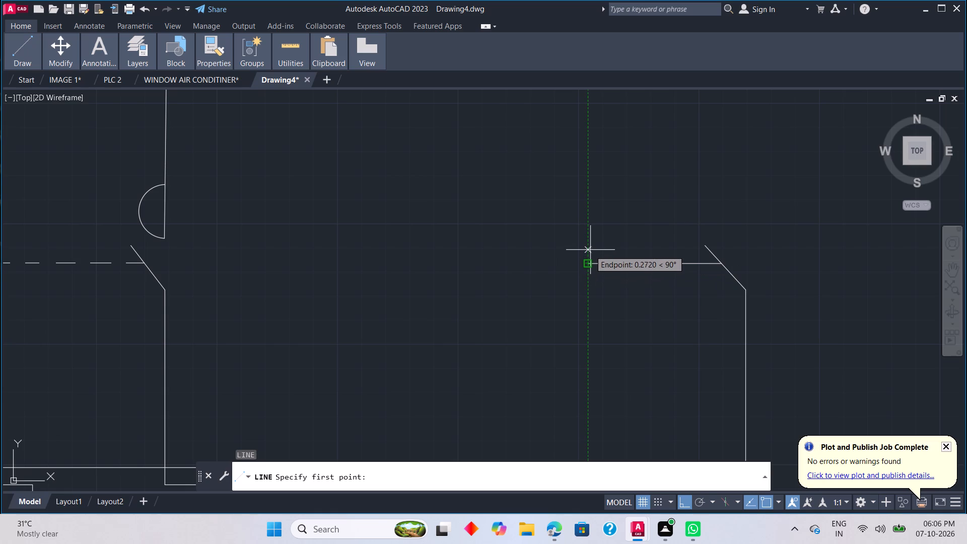
pyautogui.click(587, 245)
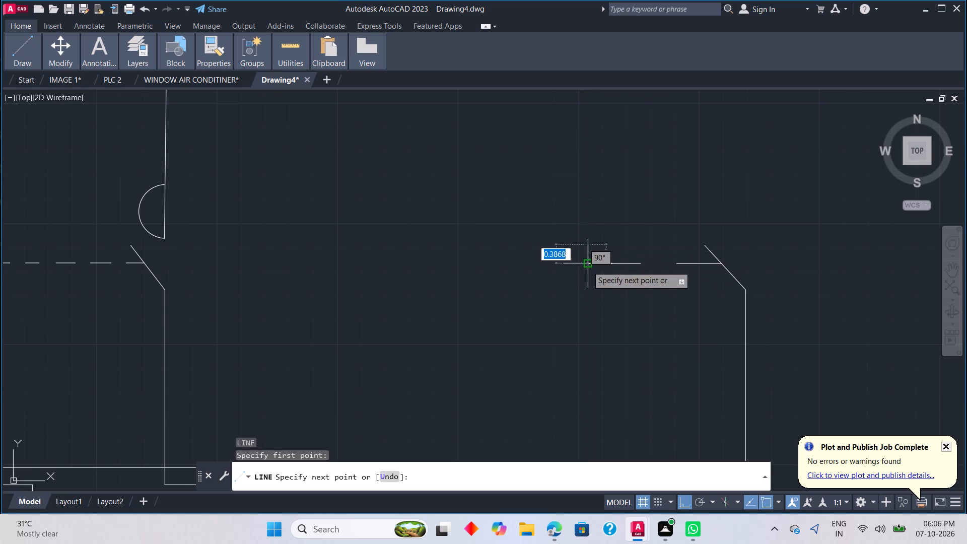
pyautogui.click(588, 284)
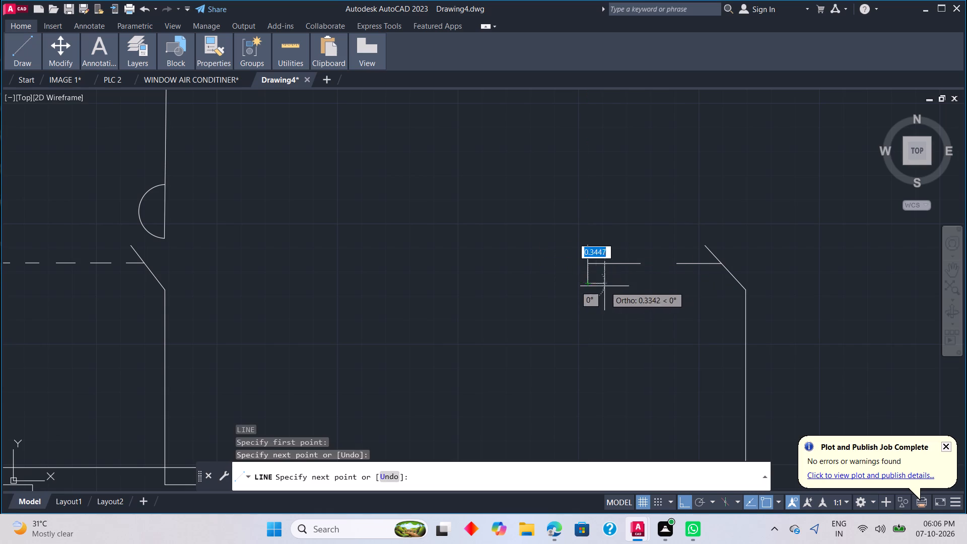
pyautogui.click(608, 284)
pyautogui.press('Escape')
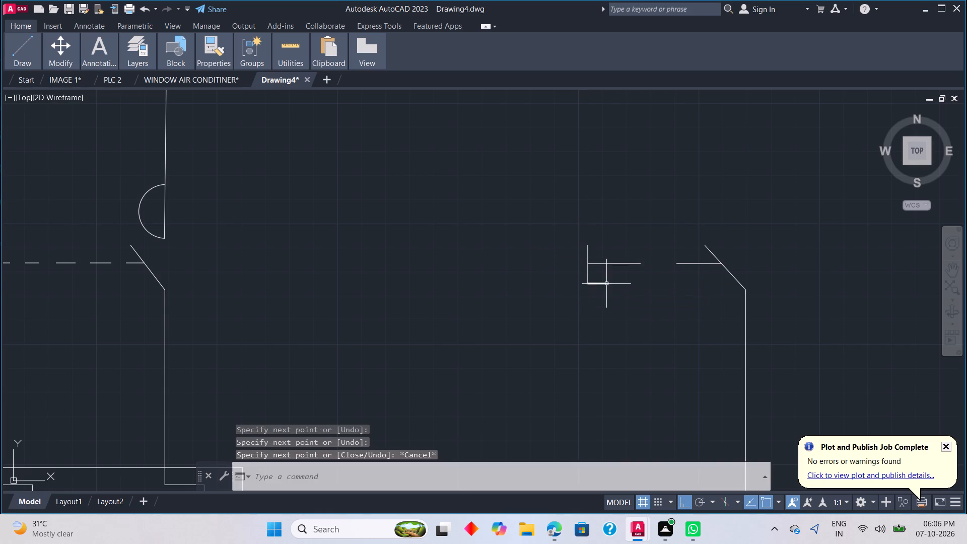
pyautogui.press('l')
pyautogui.press('space')
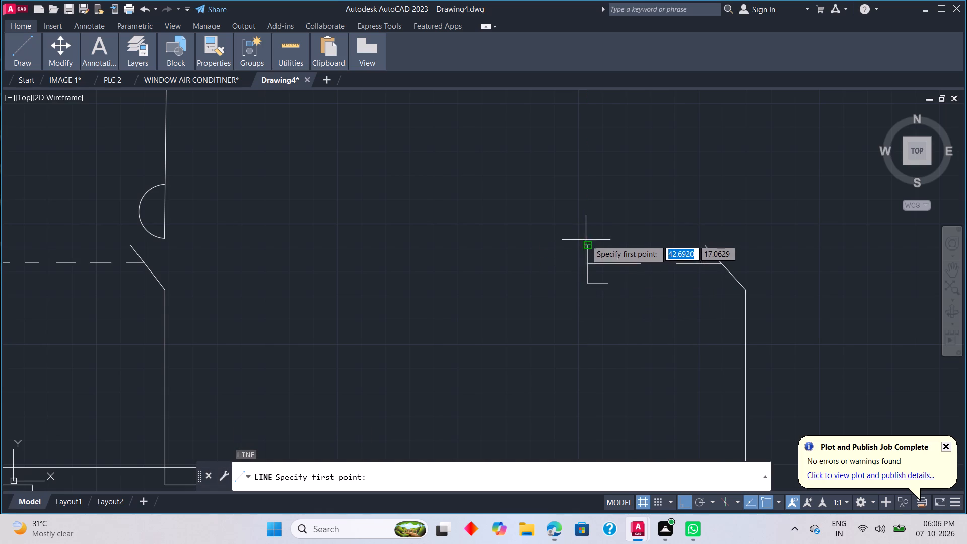
pyautogui.click(591, 246)
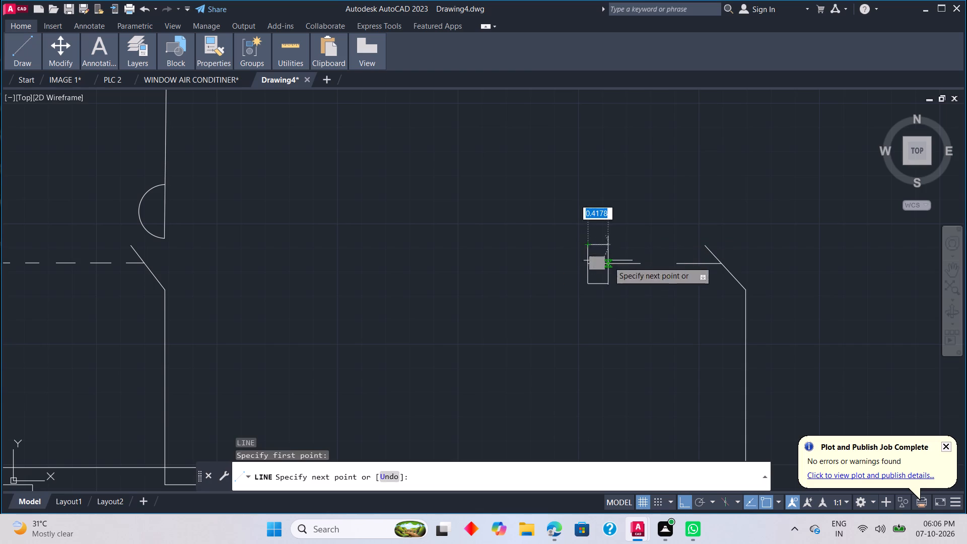
pyautogui.click(610, 249)
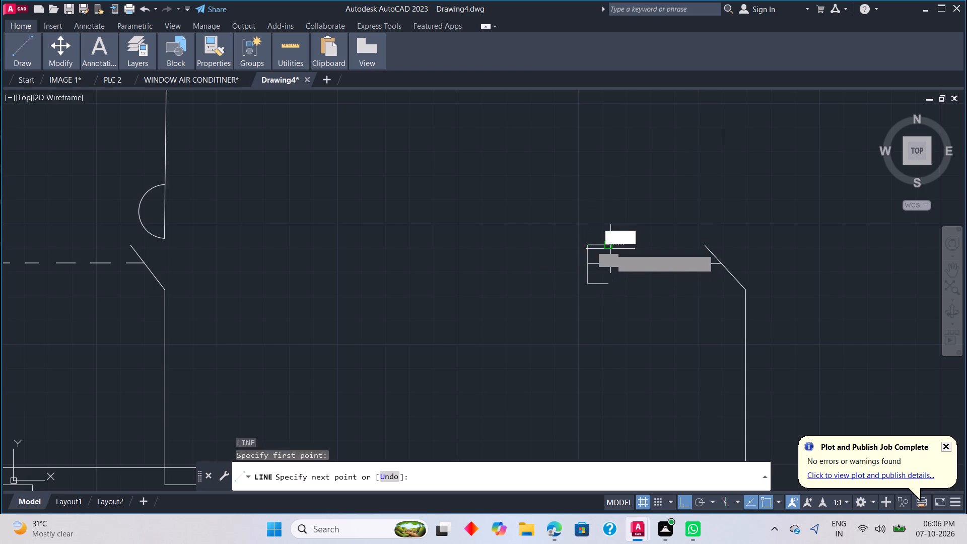
pyautogui.press('Escape')
# Examine the whole starter diagram, including the new push-button contact and the control wire around it.
pyautogui.scroll(-2, 542, 279)
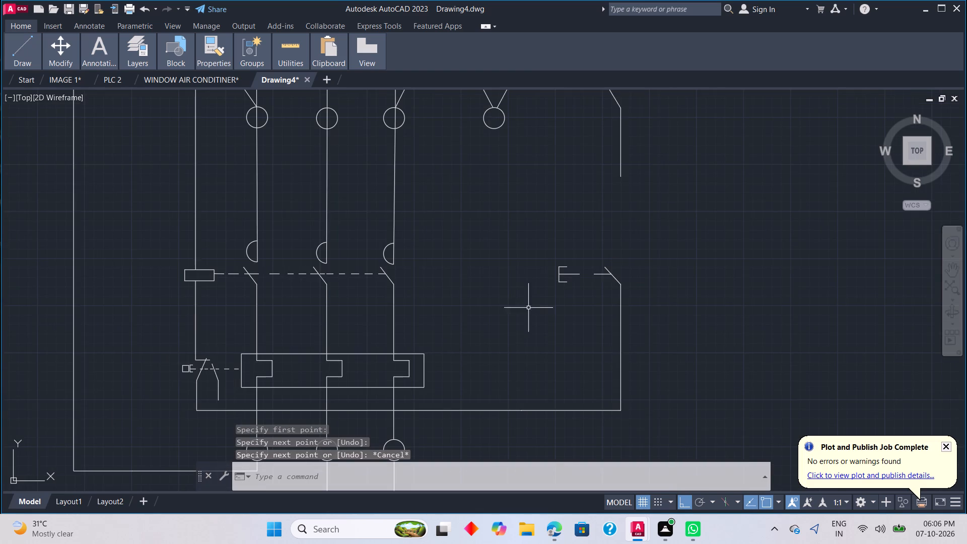
pyautogui.scroll(-2, 539, 305)
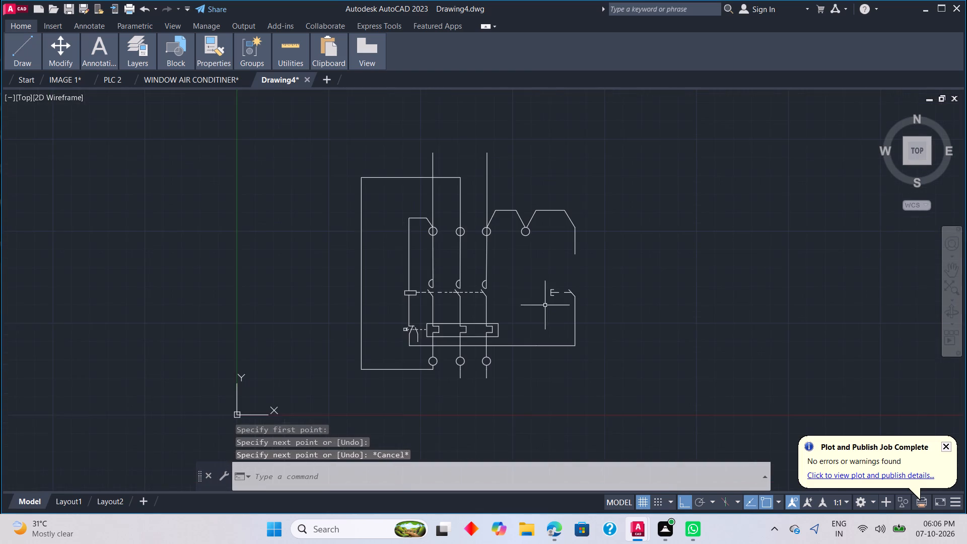
pyautogui.scroll(-1, 518, 299)
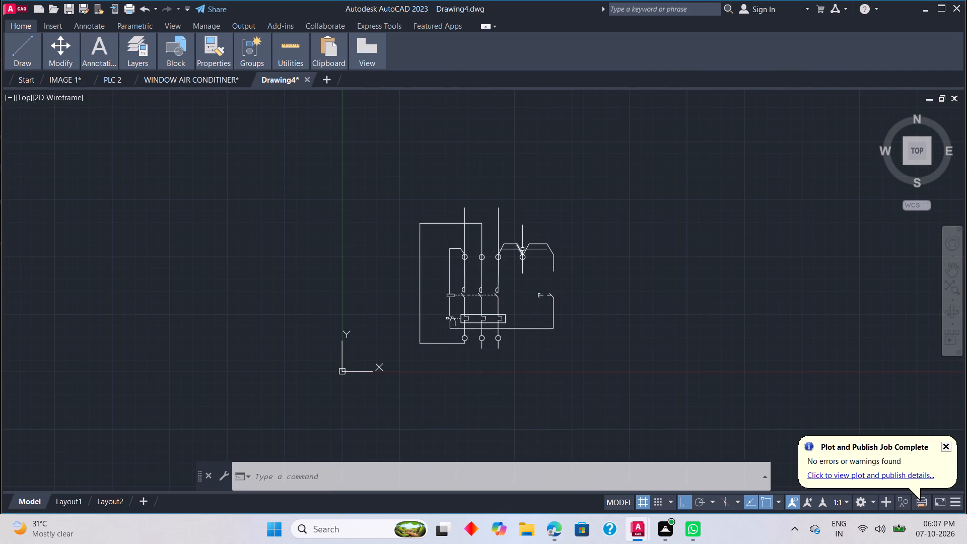
pyautogui.scroll(1, 515, 245)
pyautogui.scroll(1, 539, 297)
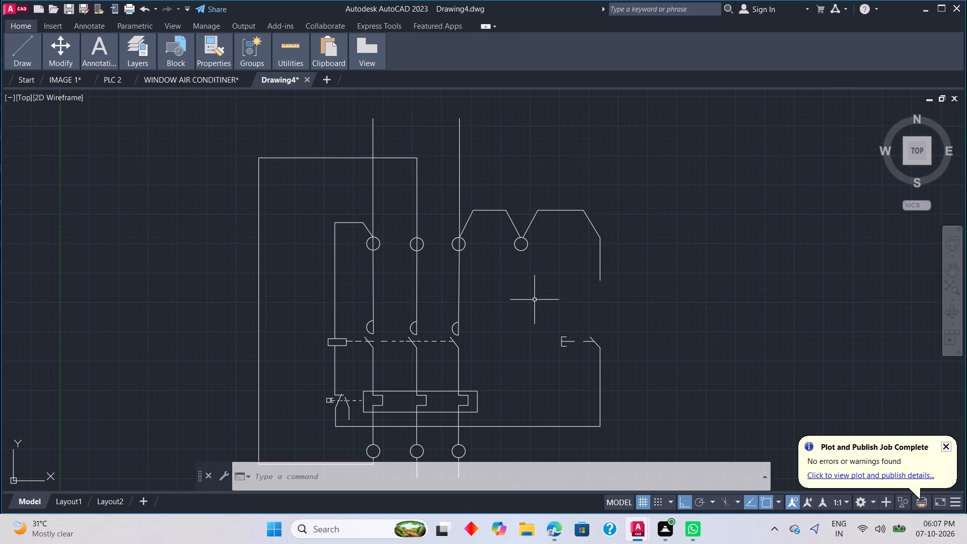
pyautogui.scroll(1, 573, 325)
pyautogui.scroll(-2, 575, 335)
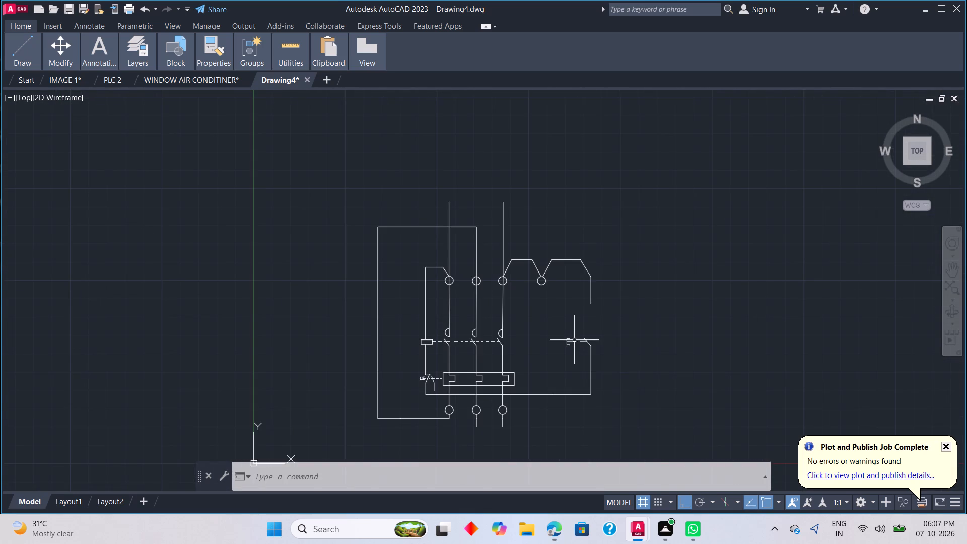
pyautogui.scroll(-1, 574, 341)
pyautogui.moveTo(570, 344); pyautogui.dragTo(517, 357, button='middle')
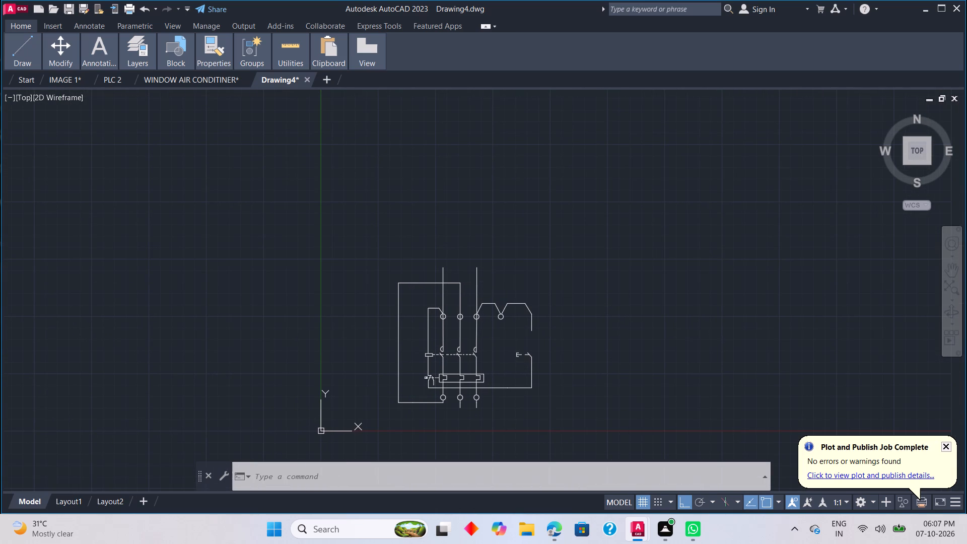
pyautogui.scroll(1, 504, 349)
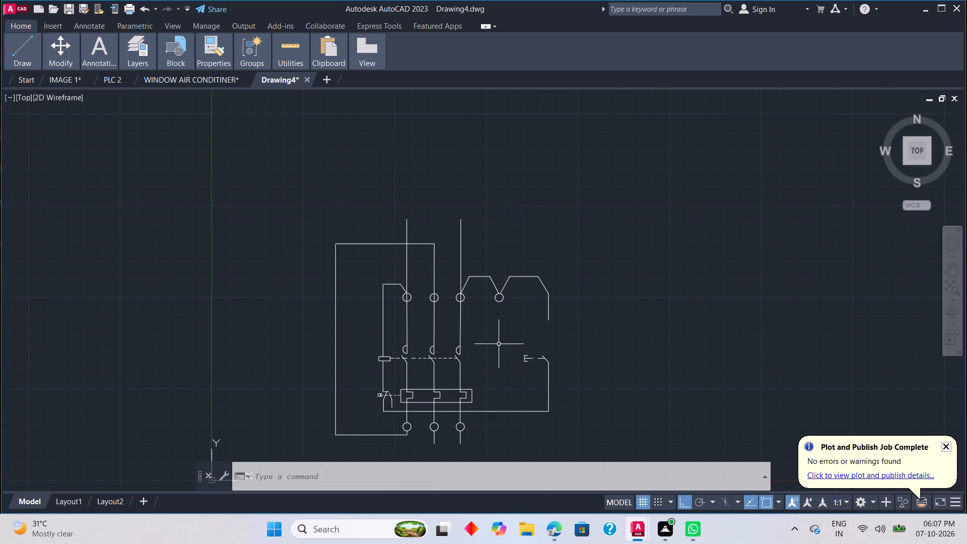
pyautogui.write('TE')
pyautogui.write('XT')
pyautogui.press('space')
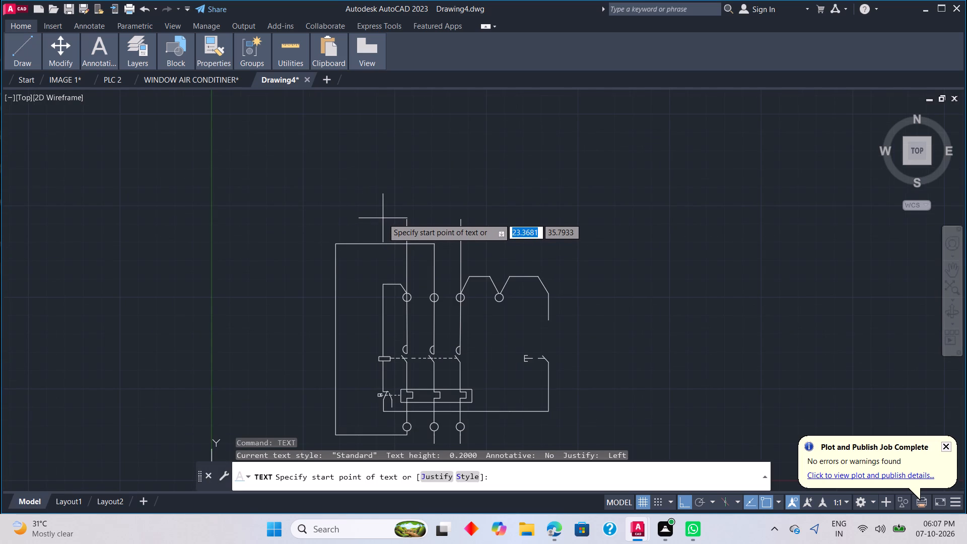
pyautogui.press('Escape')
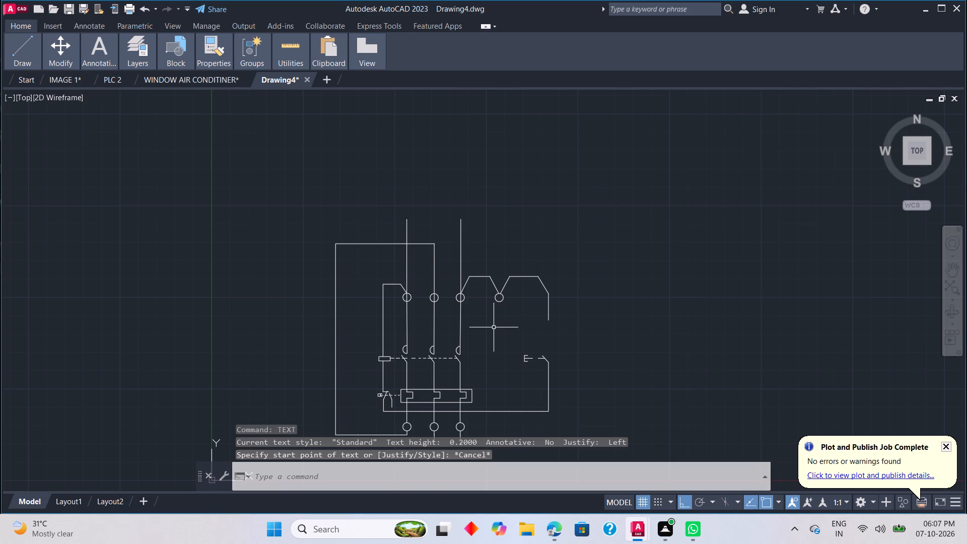
# Draw a rectangle about 1.34 by 1.78 units between the overload relay box and the vertical control wire, level with the relay box.
pyautogui.scroll(1, 494, 327)
pyautogui.scroll(-2, 585, 400)
pyautogui.moveTo(595, 395); pyautogui.dragTo(577, 325, button='middle')
pyautogui.moveTo(592, 386); pyautogui.dragTo(573, 298, button='right')
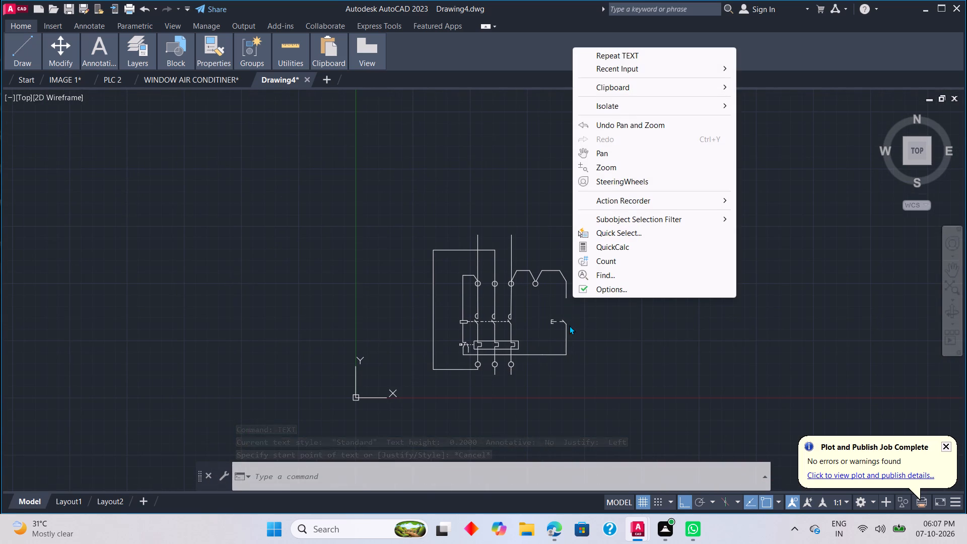
pyautogui.press('Escape')
pyautogui.scroll(2, 574, 339)
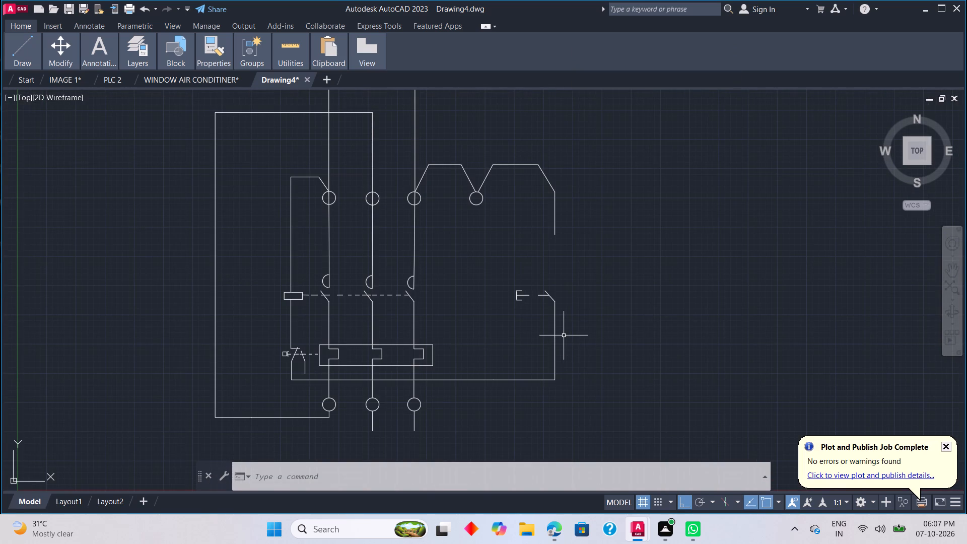
pyautogui.scroll(1, 560, 341)
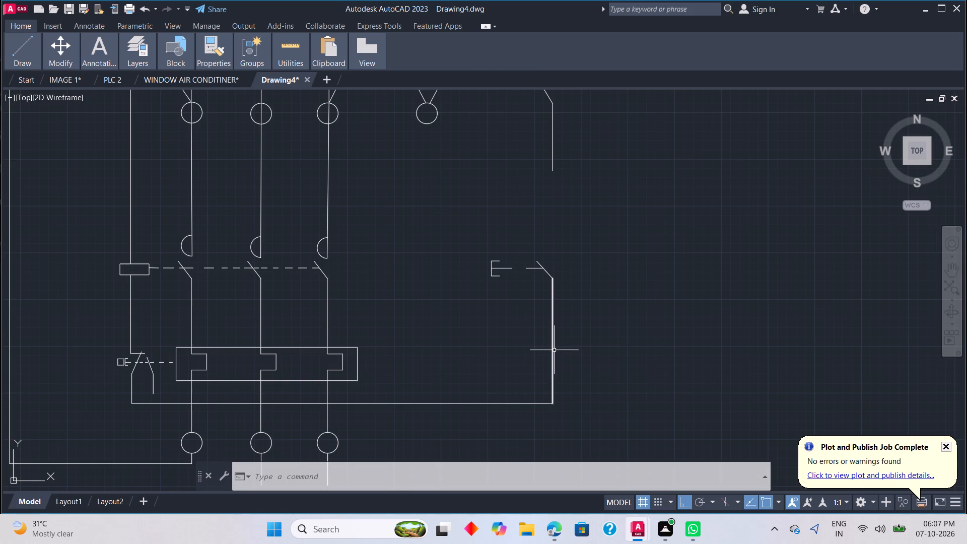
pyautogui.scroll(2, 554, 350)
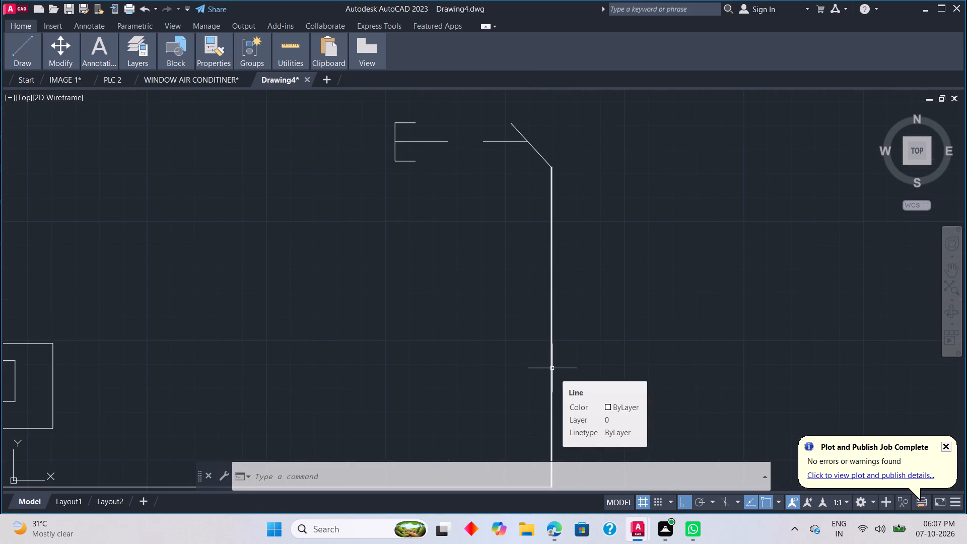
pyautogui.moveTo(465, 361); pyautogui.dragTo(466, 357)
pyautogui.write('RE')
pyautogui.press('c')
pyautogui.press('space')
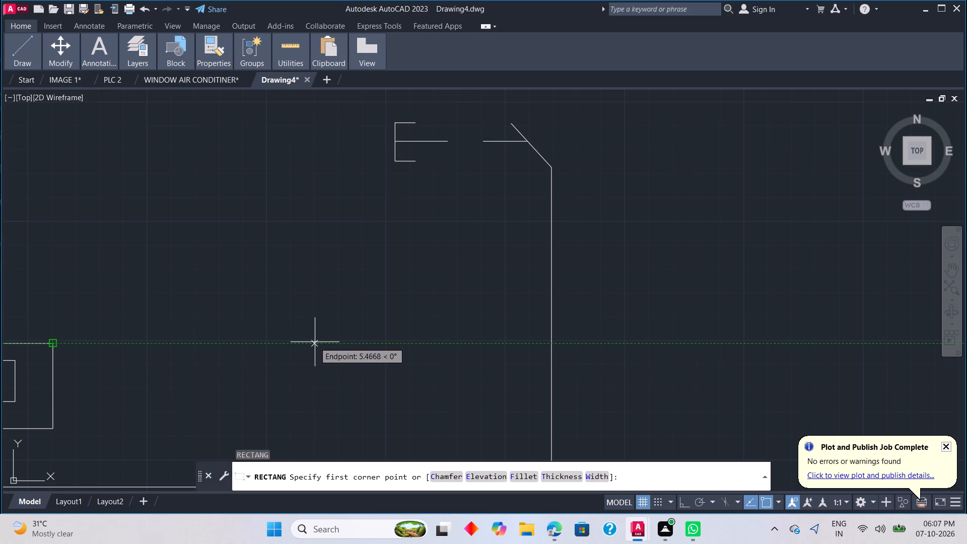
pyautogui.click(363, 345)
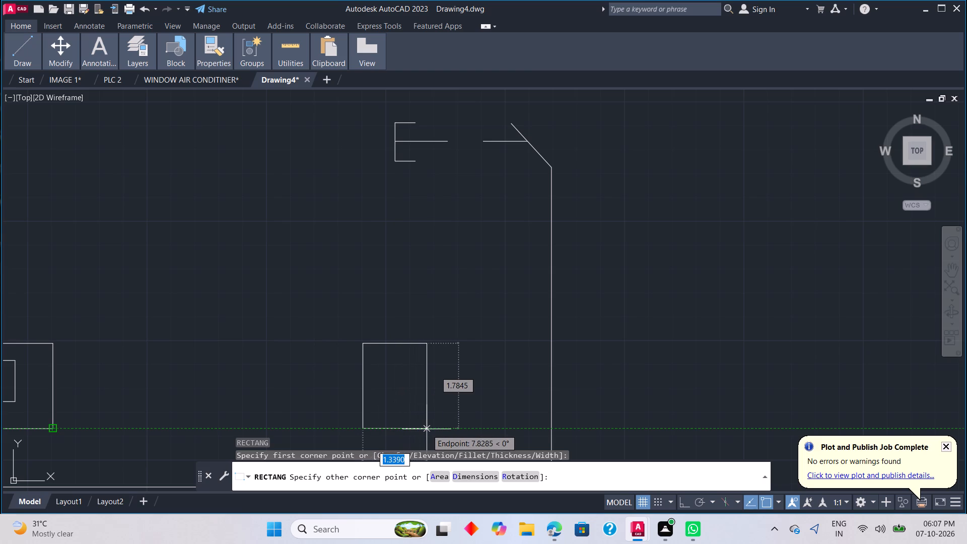
pyautogui.click(427, 429)
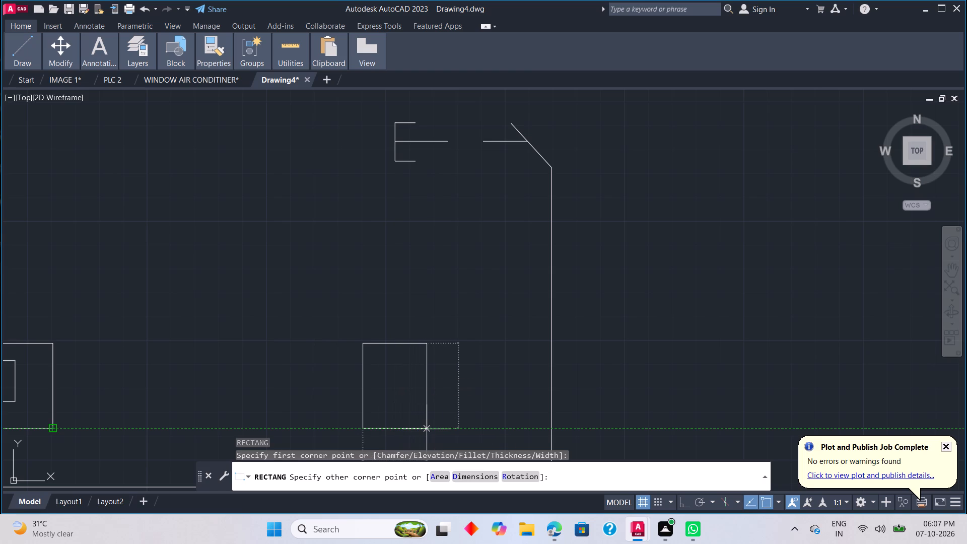
pyautogui.press('`')
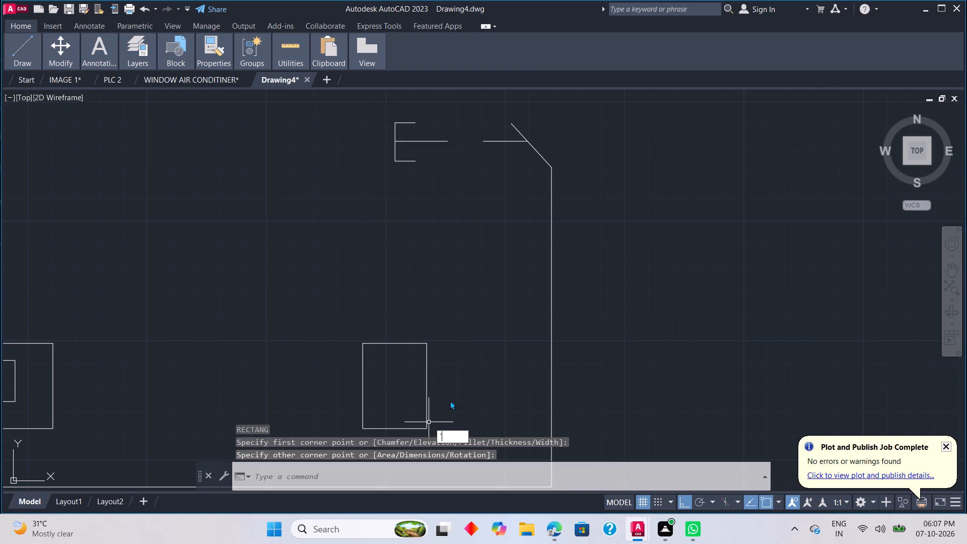
# Draw a C-shaped bracket beside the new rectangle, open toward the vertical control wire, about 1.78 units high with arms about 0.83 units long.
pyautogui.scroll(-3, 450, 400)
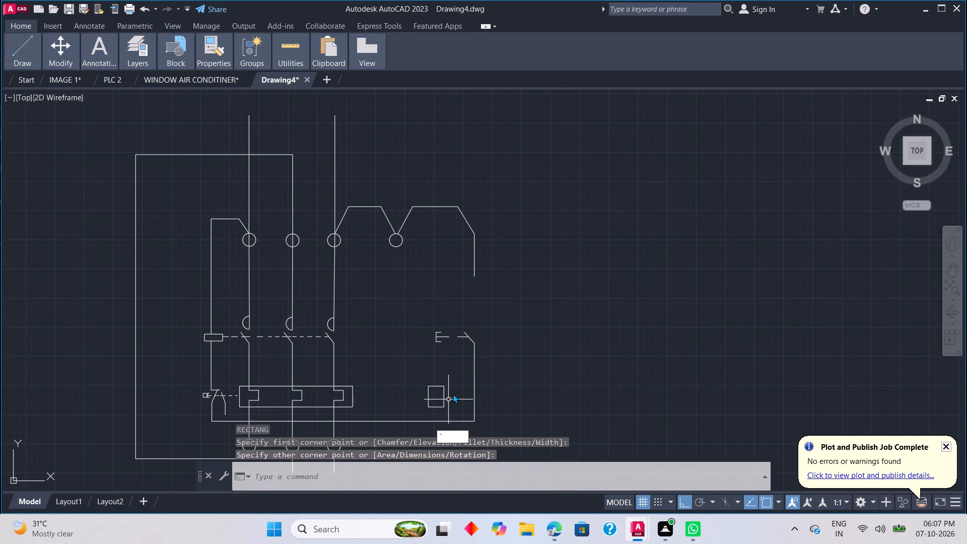
pyautogui.press('Escape')
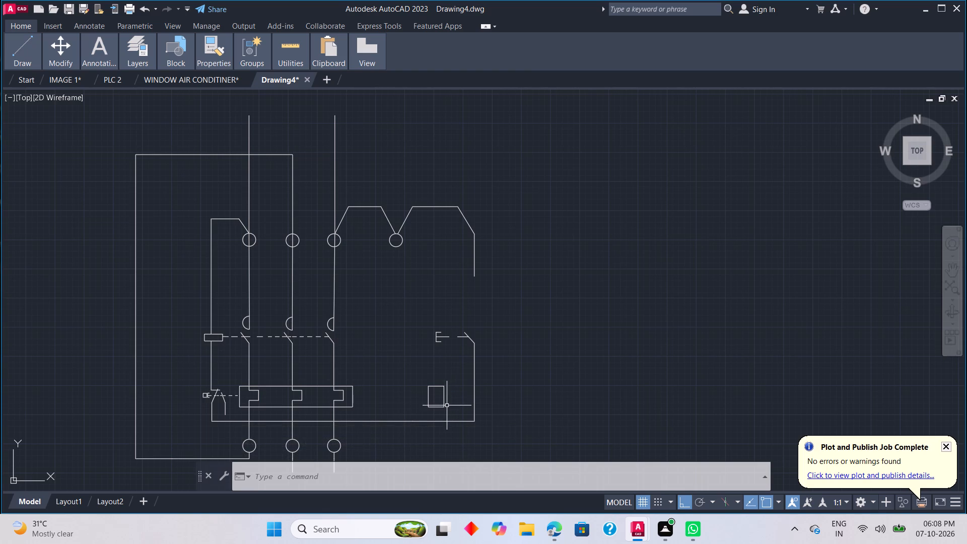
pyautogui.scroll(2, 446, 407)
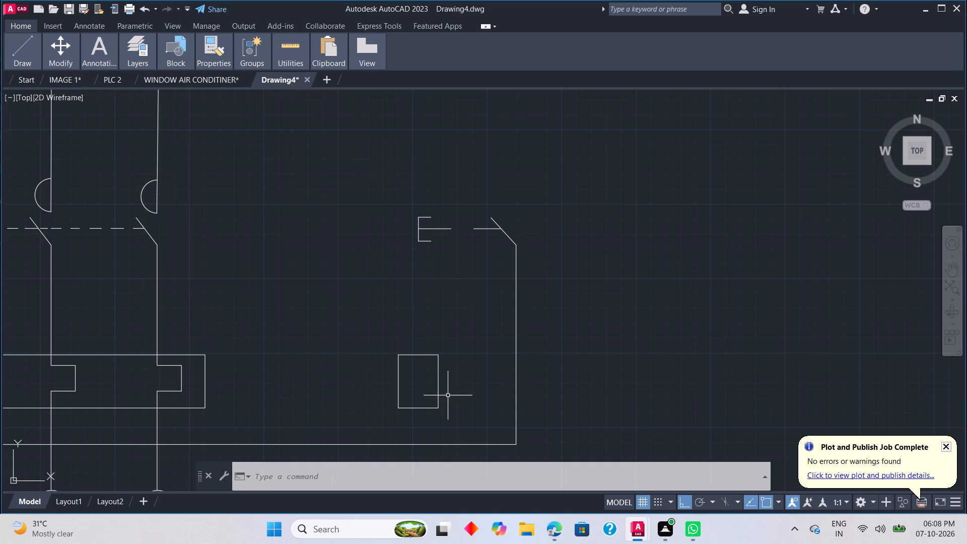
pyautogui.press('l')
pyautogui.press('space')
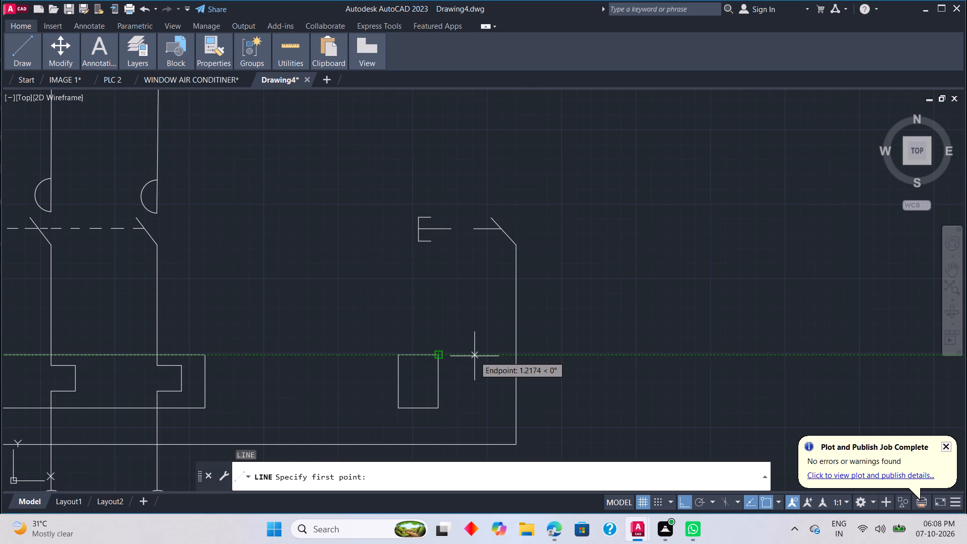
pyautogui.click(473, 356)
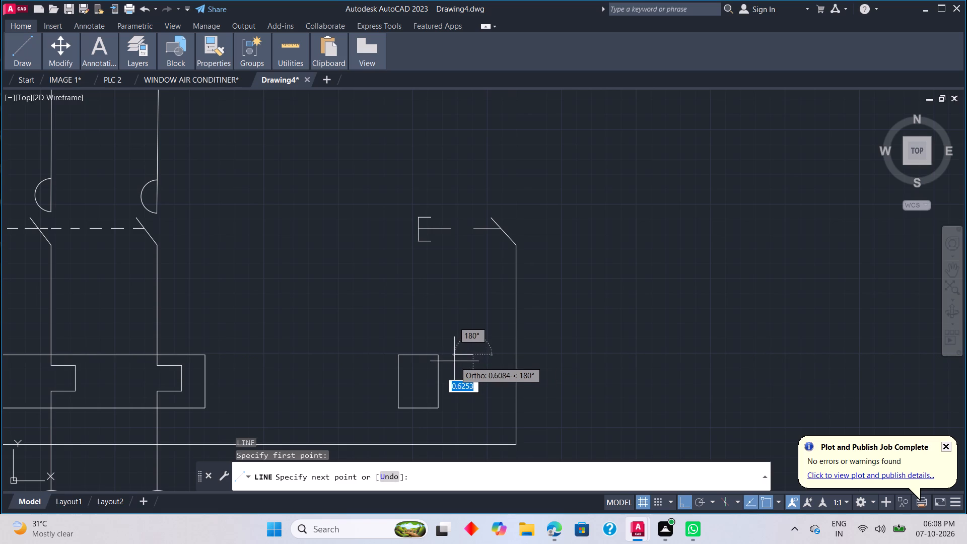
pyautogui.click(448, 361)
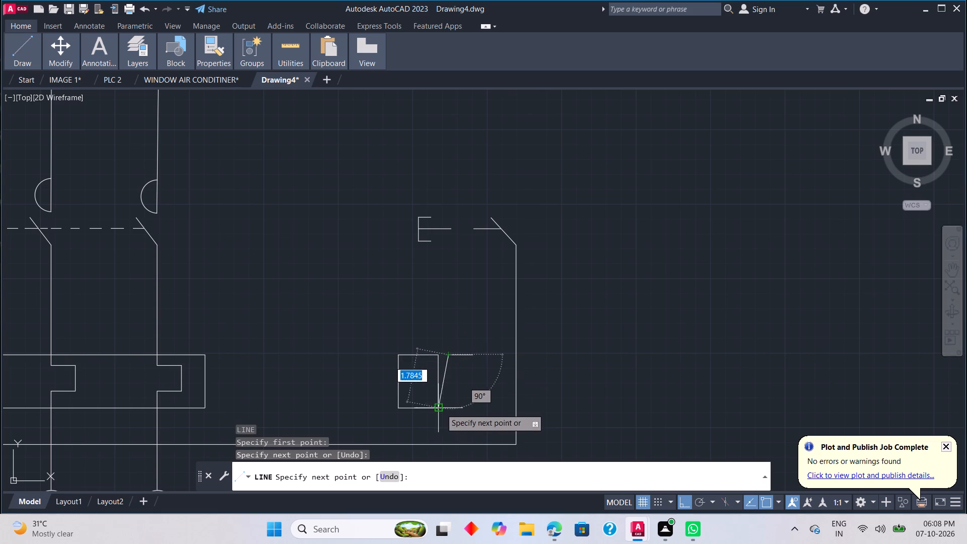
pyautogui.click(450, 410)
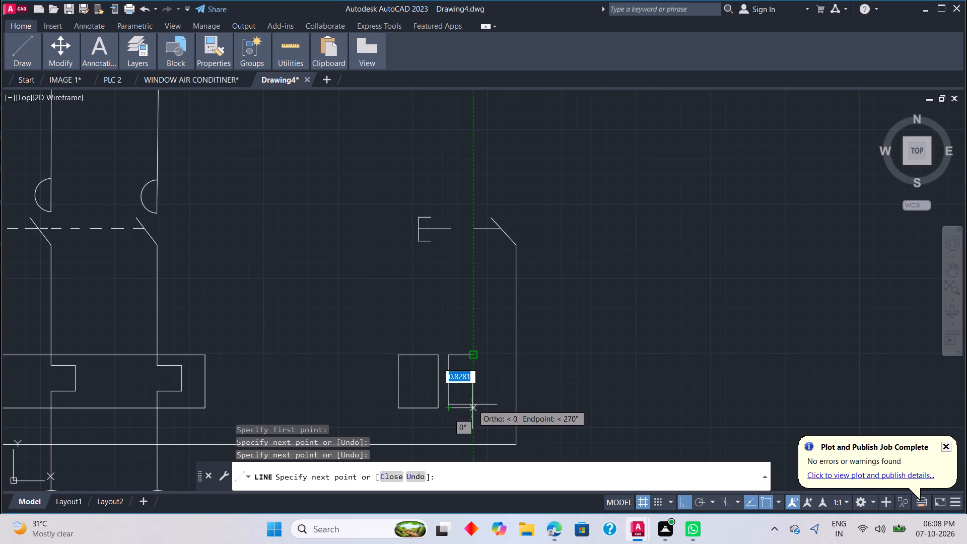
pyautogui.click(472, 404)
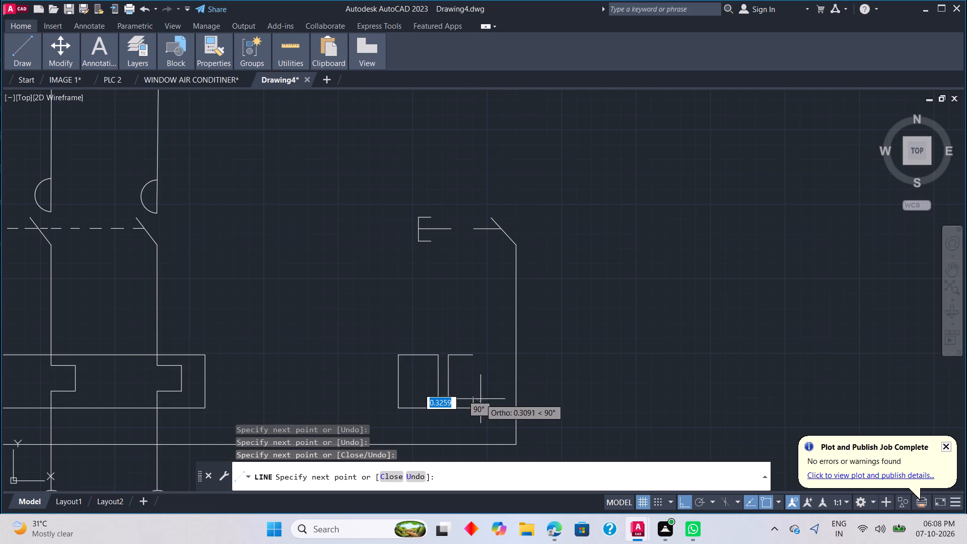
pyautogui.press('Escape')
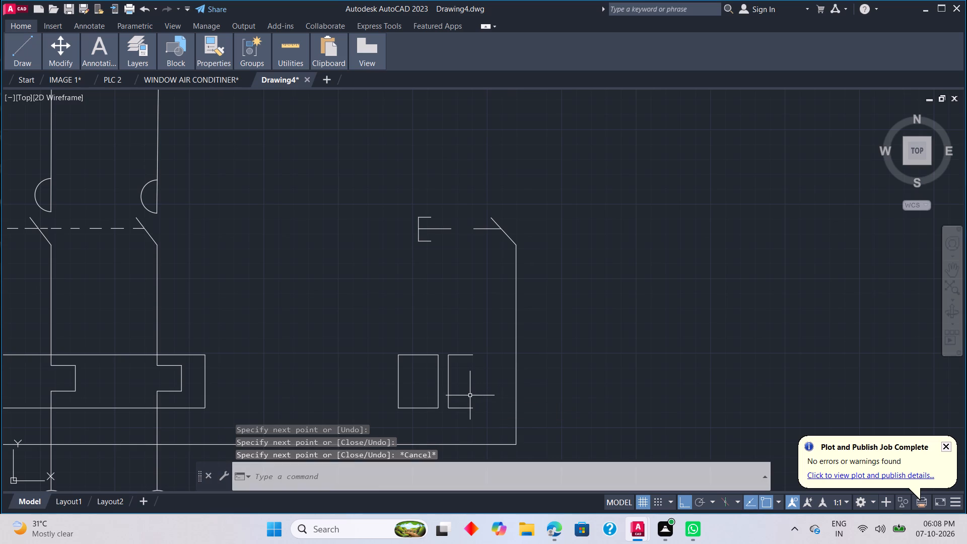
# Draw a short horizontal middle arm from the midpoint of the bracket's vertical side to make it E-shaped.
pyautogui.scroll(1, 470, 395)
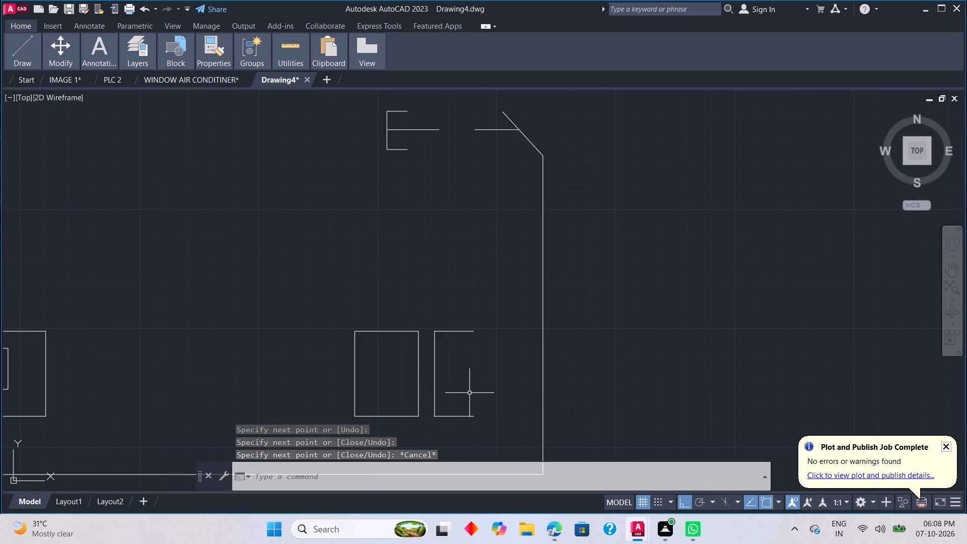
pyautogui.write('L')
pyautogui.press('space')
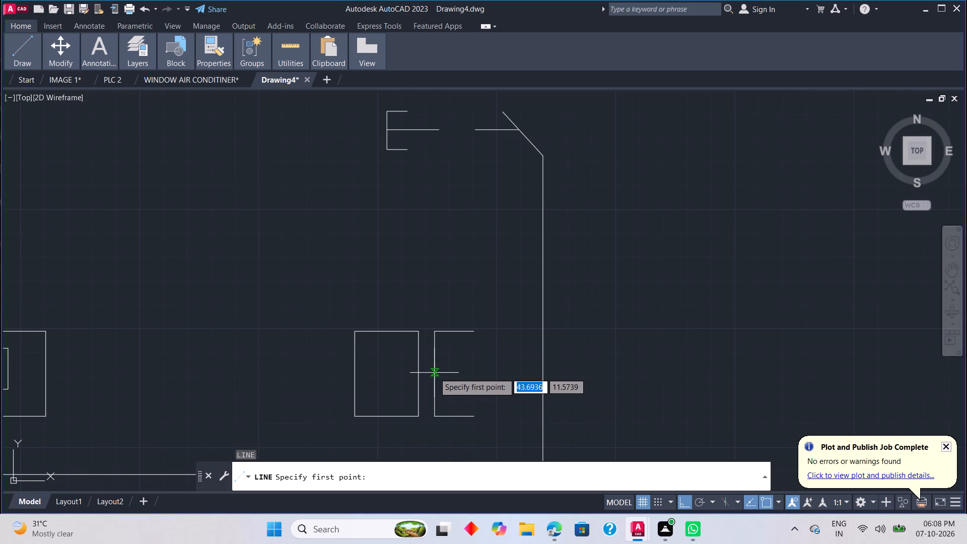
pyautogui.click(434, 373)
pyautogui.click(461, 375)
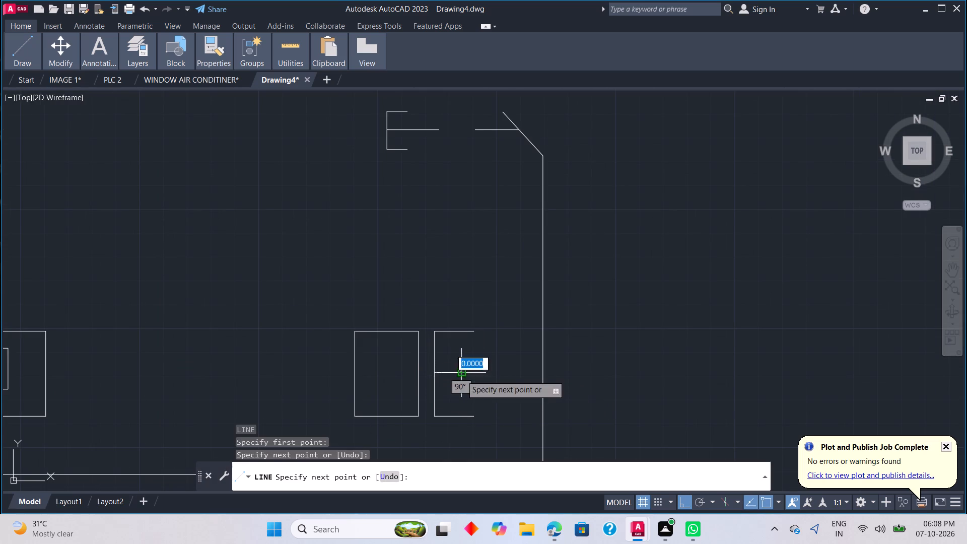
pyautogui.hotkey('ctrl', 'z')
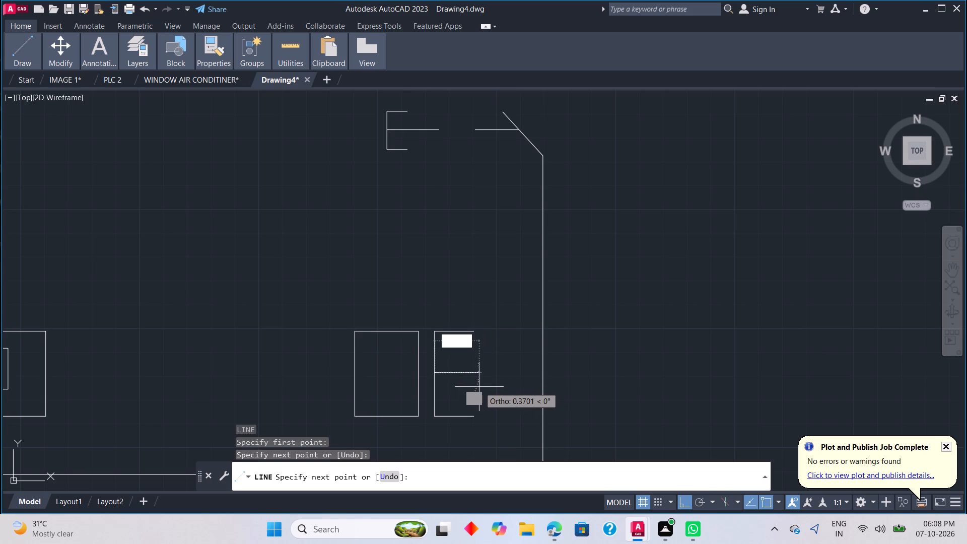
pyautogui.click(470, 377)
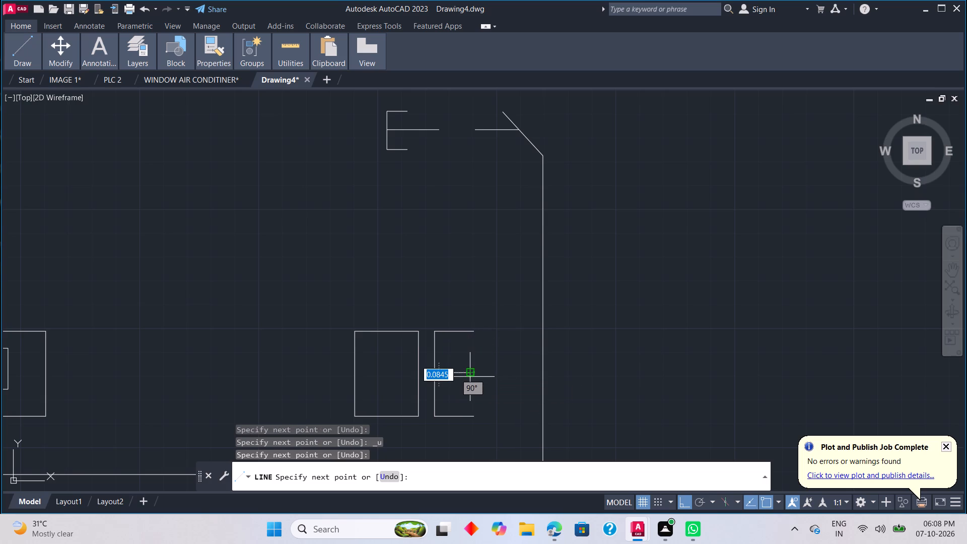
pyautogui.press('Escape')
# Draw a horizontal dash about 1.1 units long, level with the bracket's middle arm, from past the gap to the vertical control wire.
pyautogui.press('l')
pyautogui.press('space')
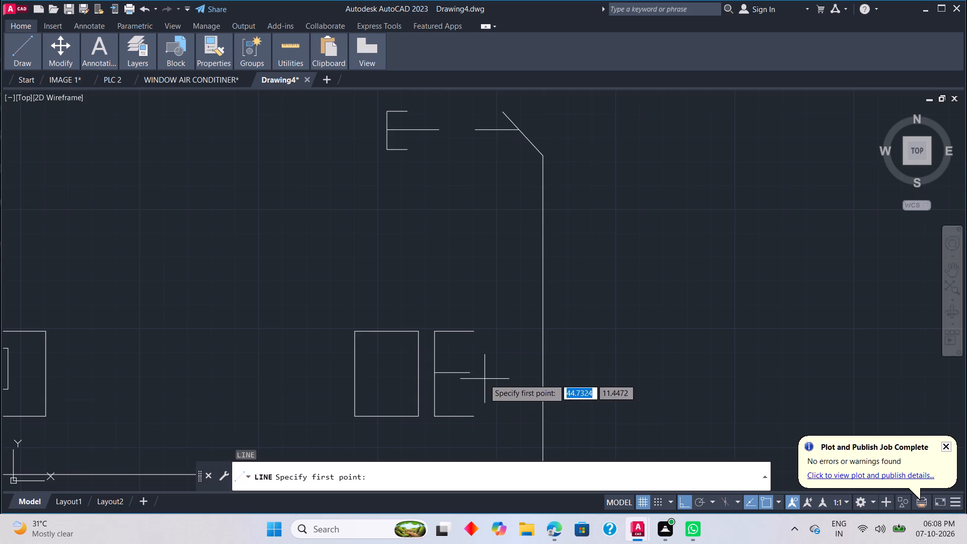
pyautogui.click(492, 374)
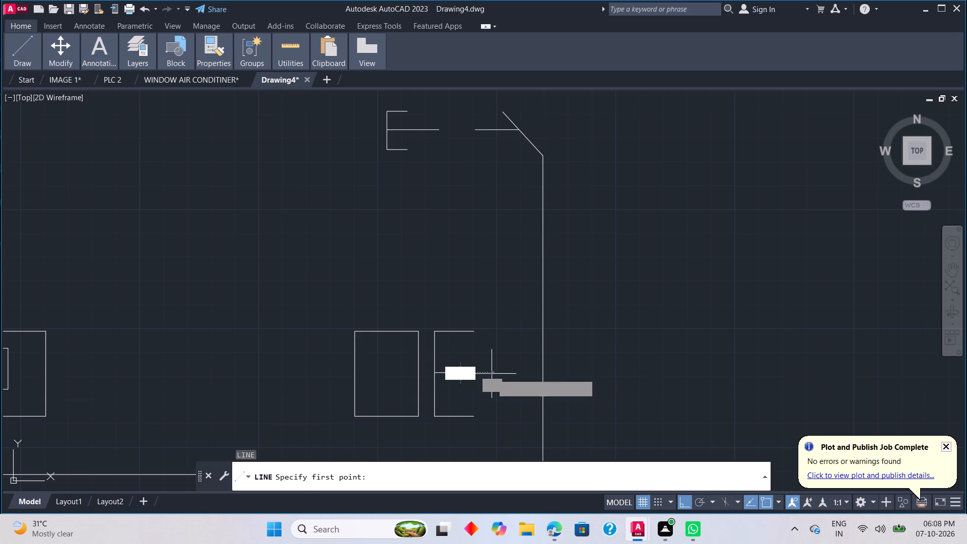
pyautogui.click(546, 375)
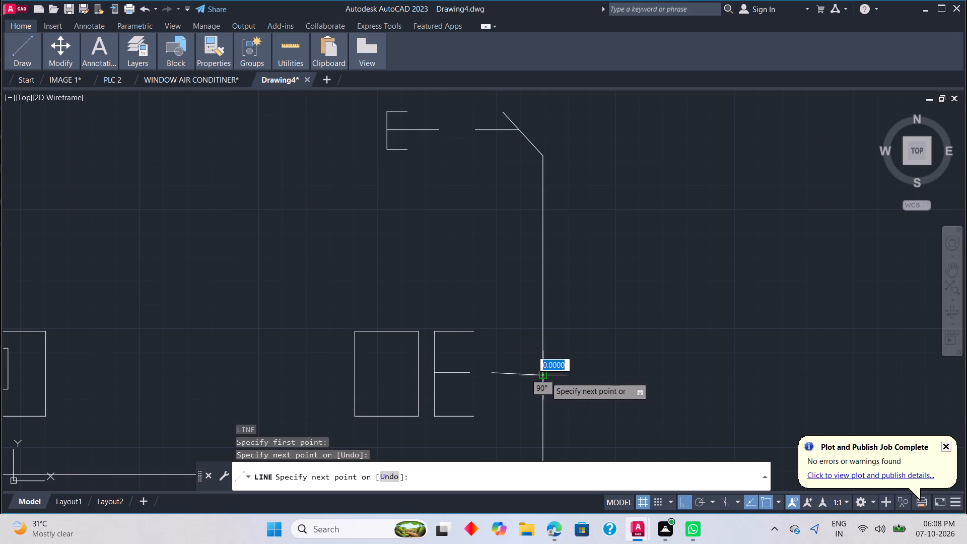
pyautogui.hotkey('ctrl', 'z')
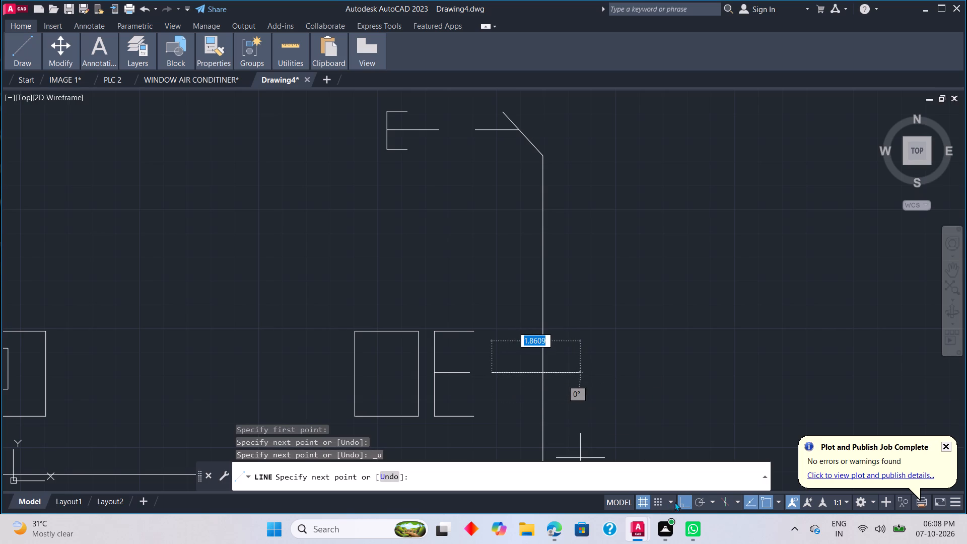
pyautogui.scroll(2, 544, 375)
pyautogui.click(541, 371)
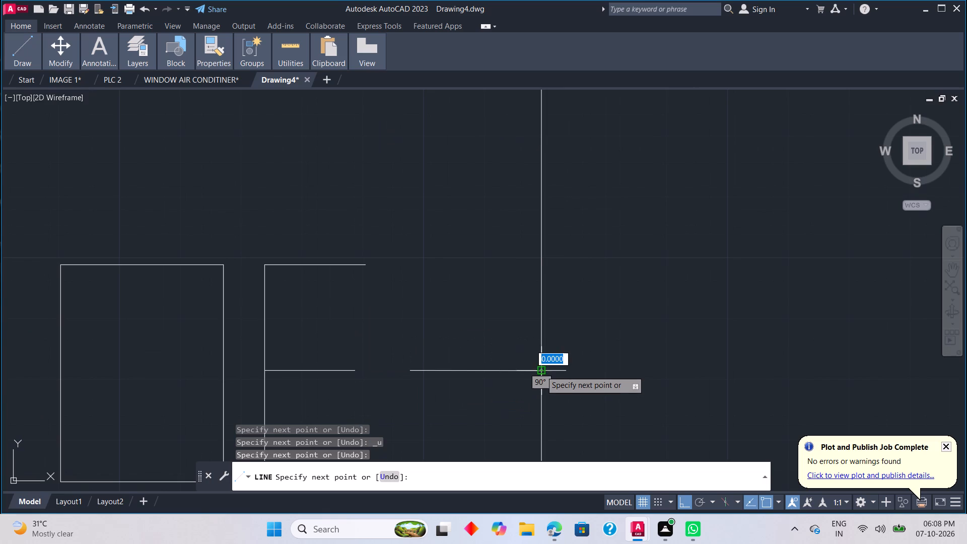
pyautogui.press('Escape')
# Examine the new push-button bracket, its link to the control wire, and its place in the whole starter diagram.
pyautogui.scroll(-3, 540, 373)
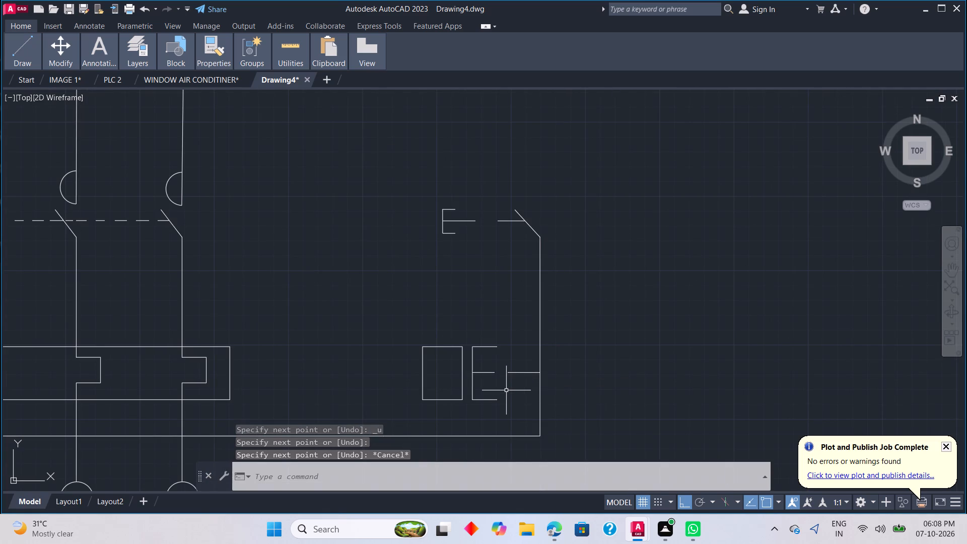
pyautogui.scroll(3, 515, 386)
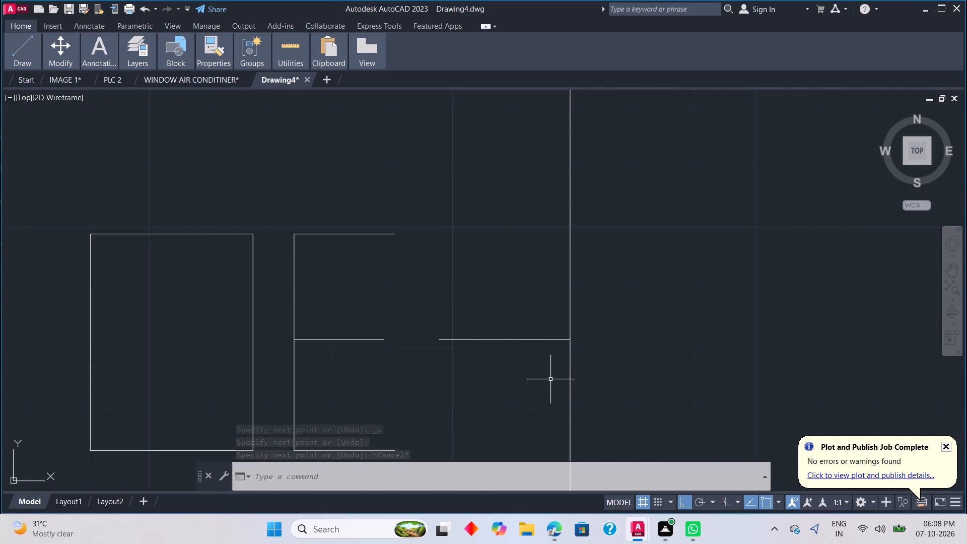
pyautogui.scroll(-1, 569, 347)
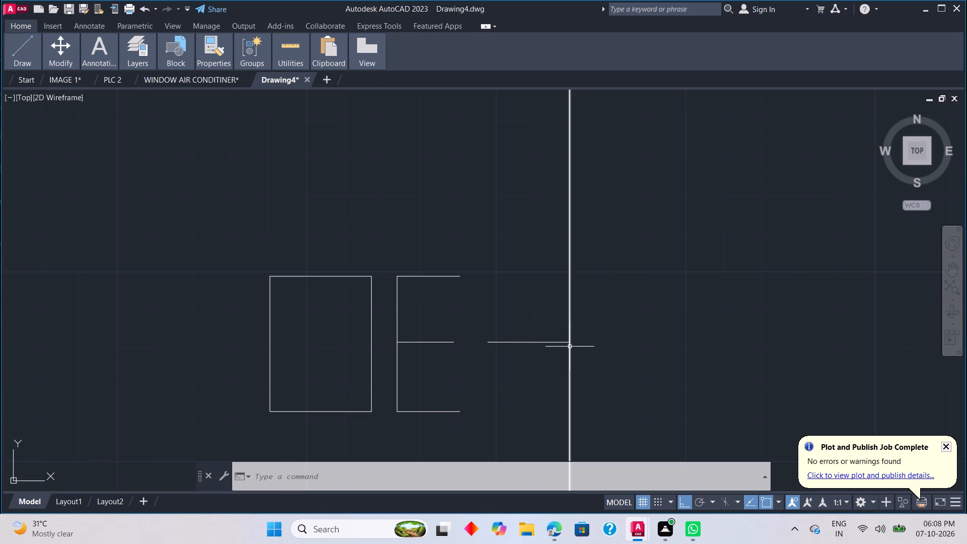
pyautogui.scroll(1, 568, 348)
pyautogui.scroll(-3, 568, 348)
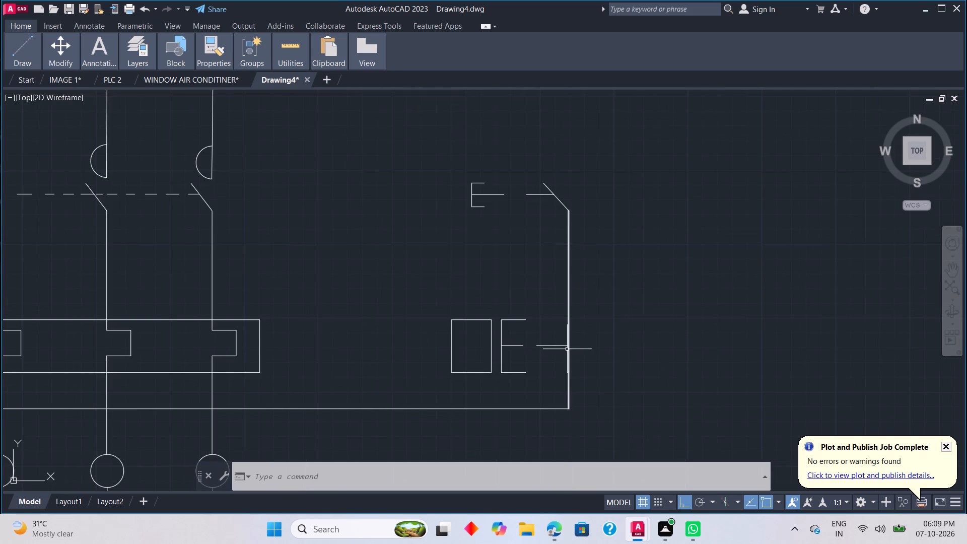
pyautogui.scroll(-1, 564, 351)
pyautogui.middleClick(537, 358)
pyautogui.moveTo(537, 358); pyautogui.dragTo(469, 402, button='middle')
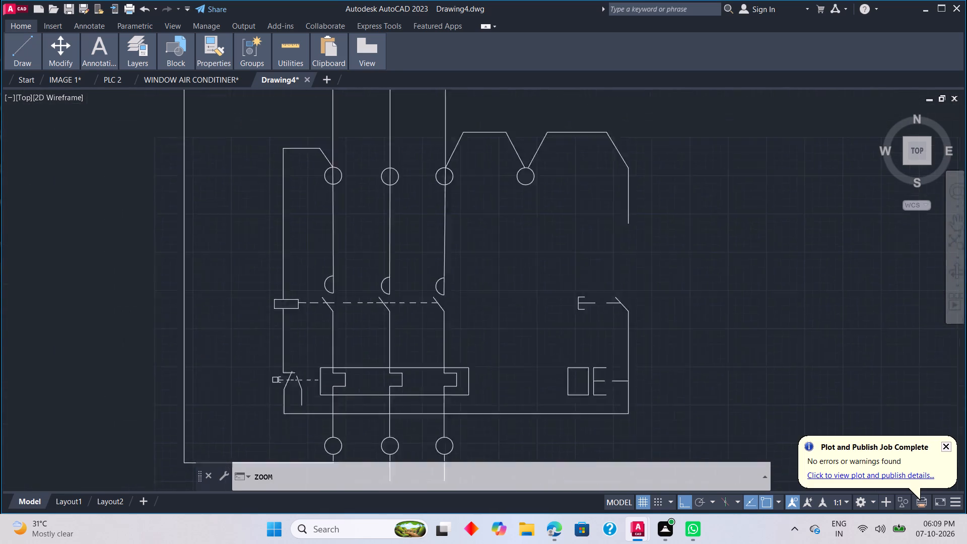
pyautogui.moveTo(469, 402); pyautogui.dragTo(450, 415, button='middle')
pyautogui.middleClick(450, 416)
pyautogui.moveTo(573, 343); pyautogui.dragTo(375, 365, button='middle')
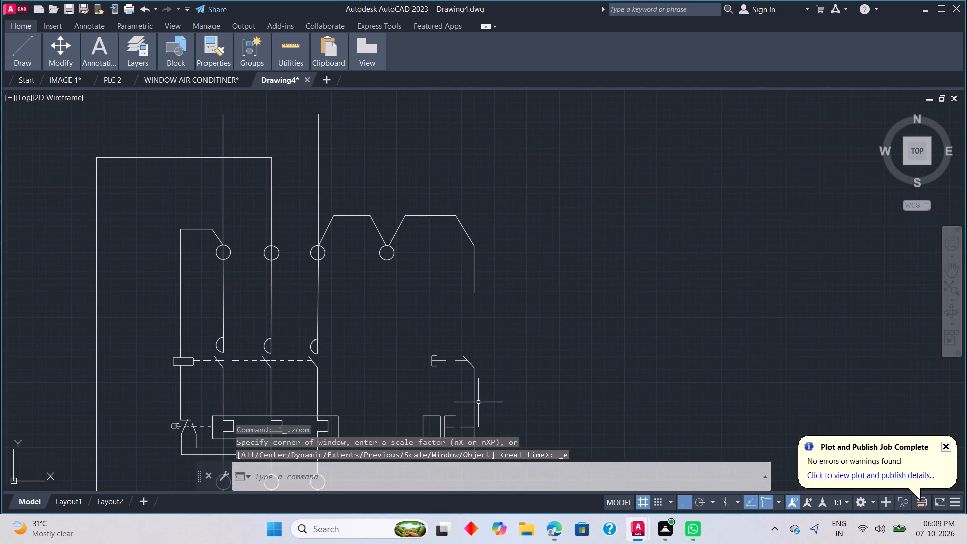
pyautogui.moveTo(450, 334); pyautogui.dragTo(446, 267, button='middle')
# Delete the vertical control wire running from the upper diagonal contact blade down to the bottom control wire.
pyautogui.scroll(2, 475, 386)
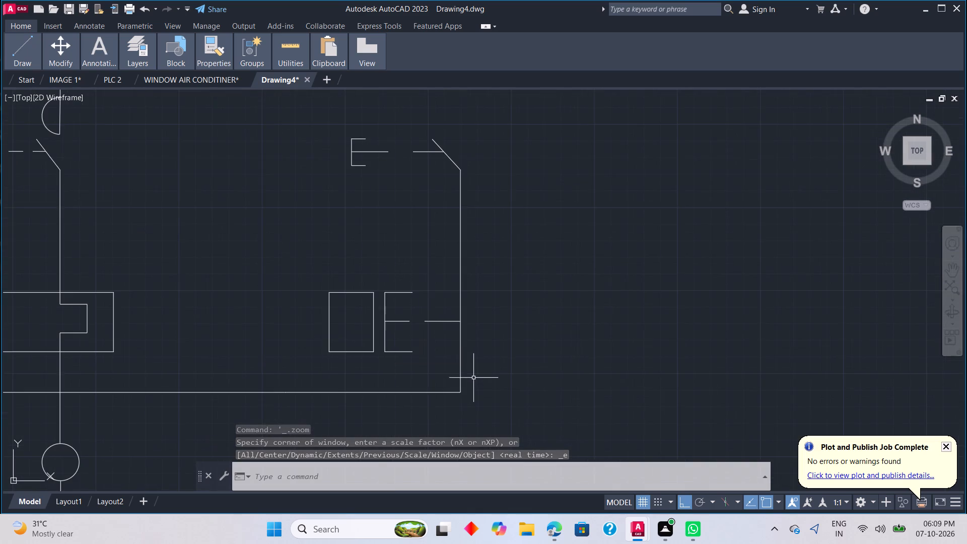
pyautogui.scroll(2, 439, 339)
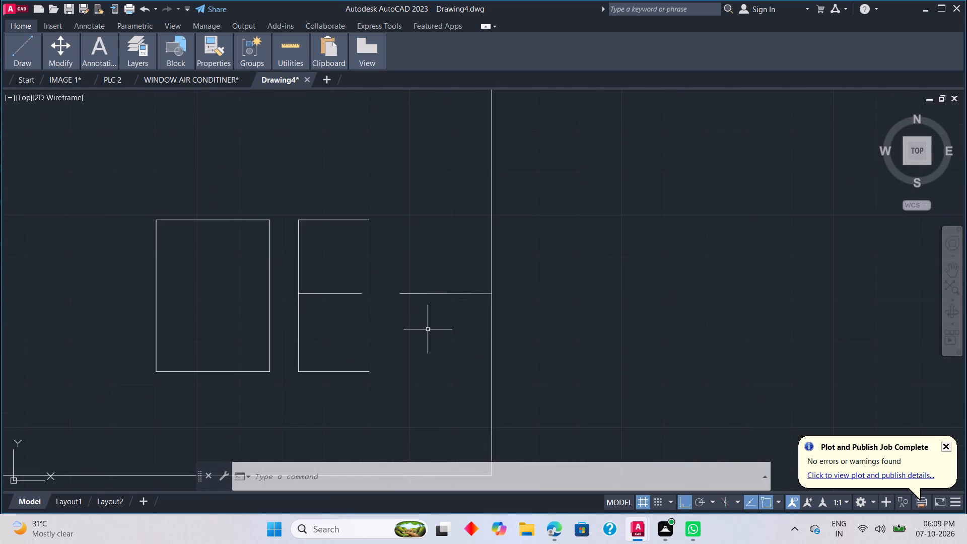
pyautogui.click(493, 323)
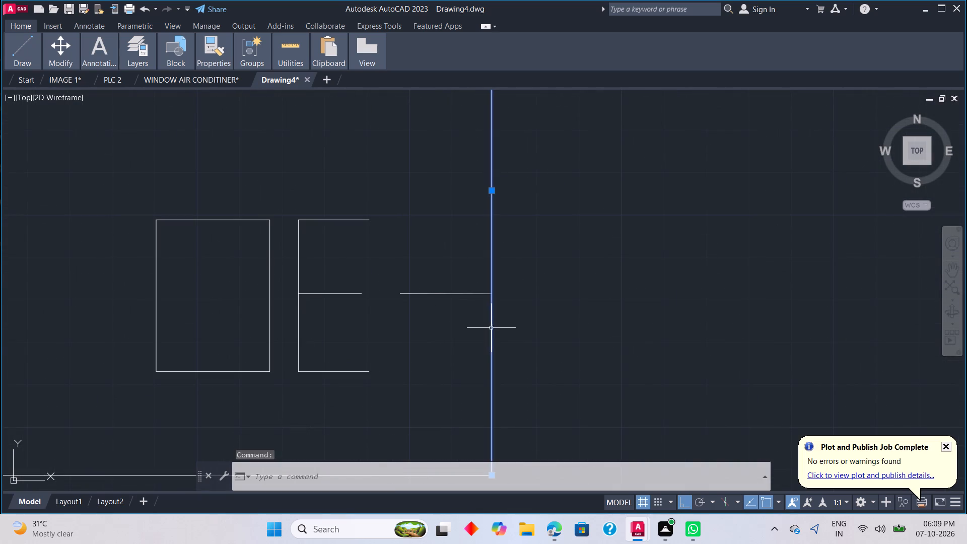
pyautogui.press('Delete')
# Draw a vertical wire about 1.77 units upward from the free end of the bottom control wire.
pyautogui.scroll(-2, 483, 338)
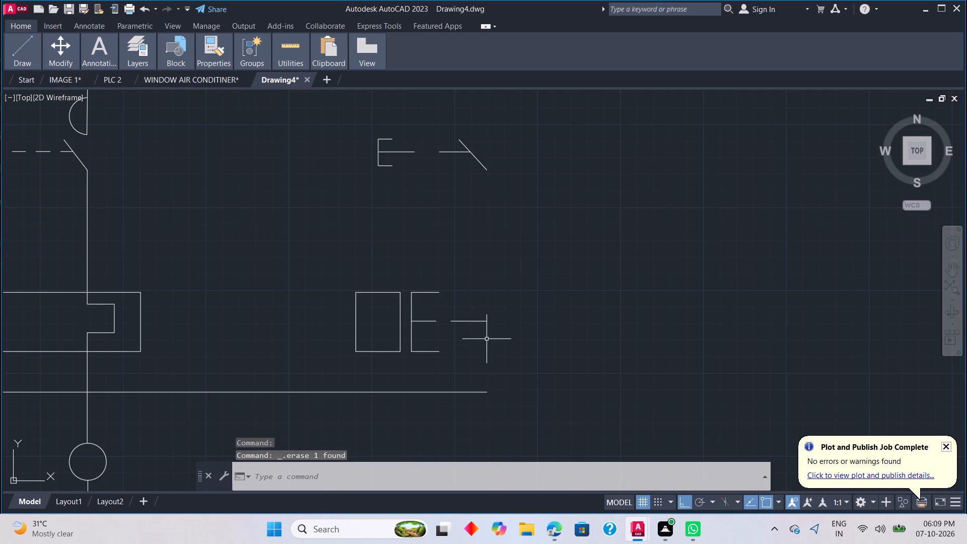
pyautogui.press('l')
pyautogui.press('space')
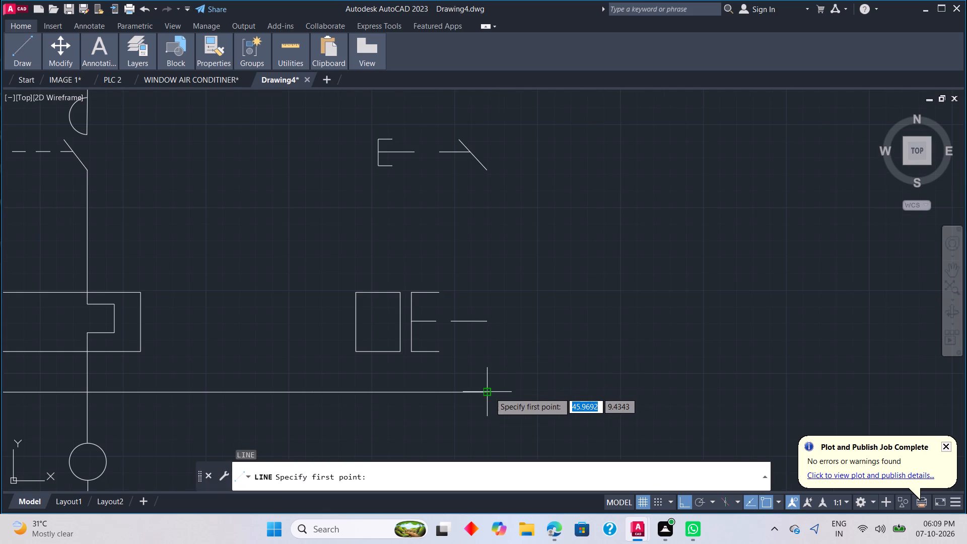
pyautogui.click(490, 392)
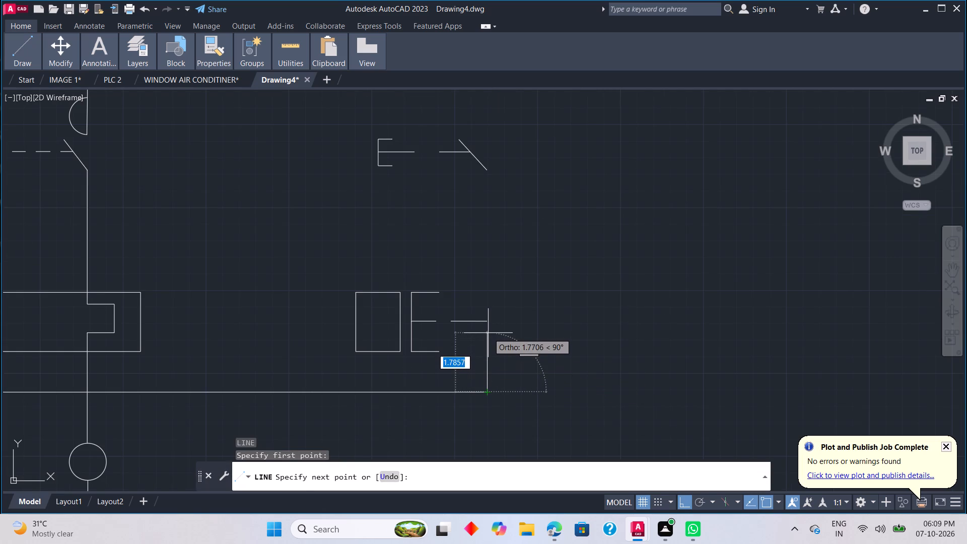
pyautogui.click(488, 332)
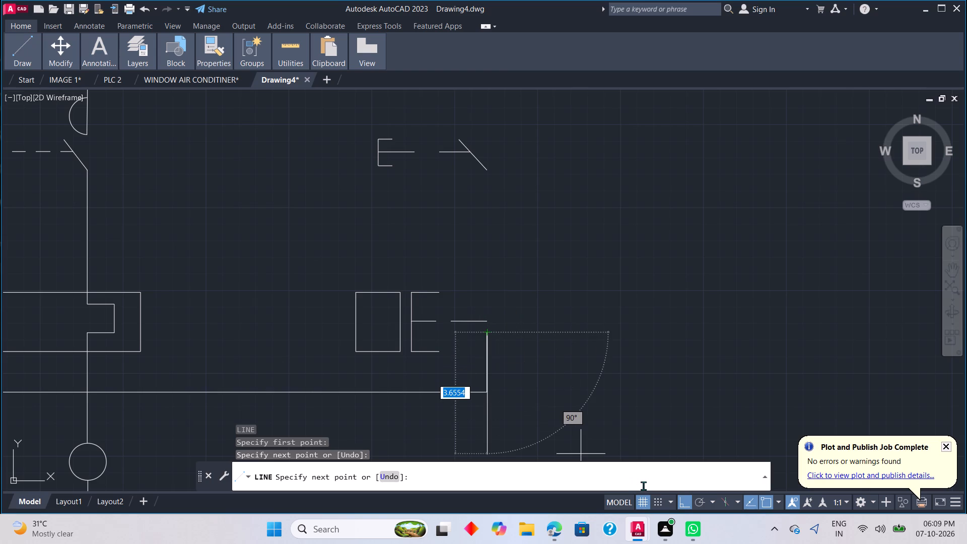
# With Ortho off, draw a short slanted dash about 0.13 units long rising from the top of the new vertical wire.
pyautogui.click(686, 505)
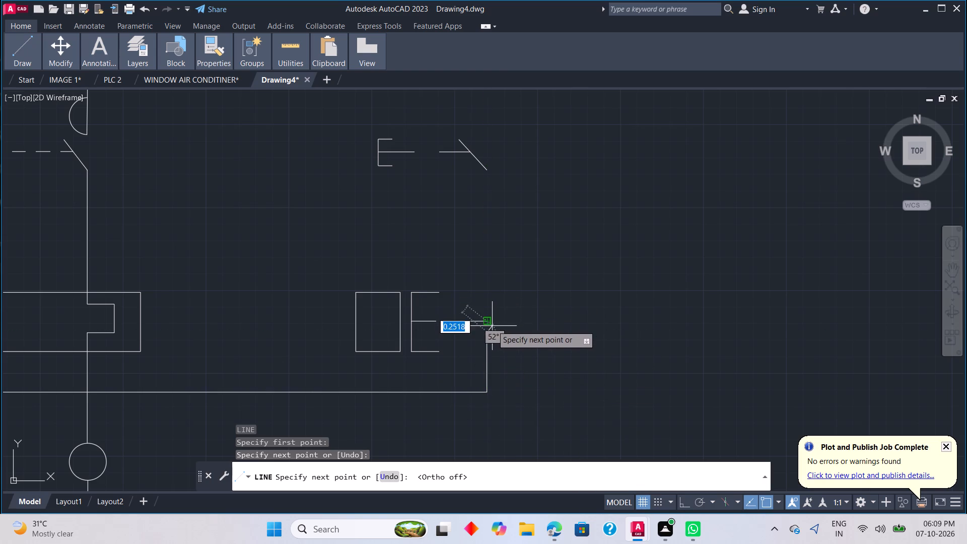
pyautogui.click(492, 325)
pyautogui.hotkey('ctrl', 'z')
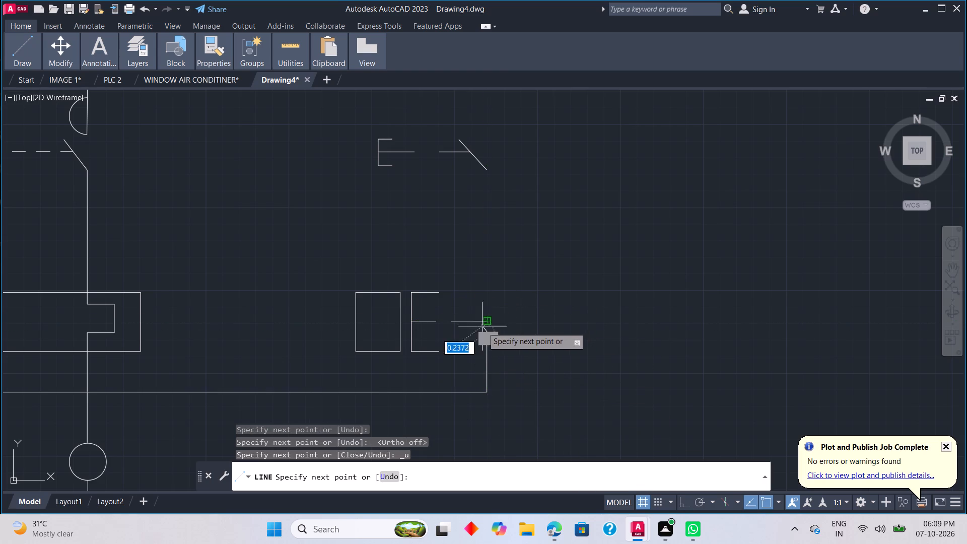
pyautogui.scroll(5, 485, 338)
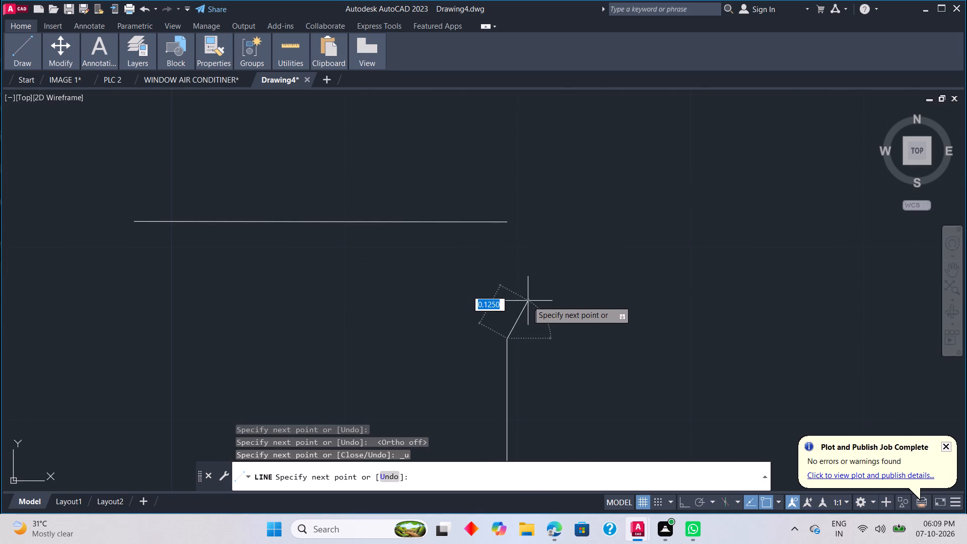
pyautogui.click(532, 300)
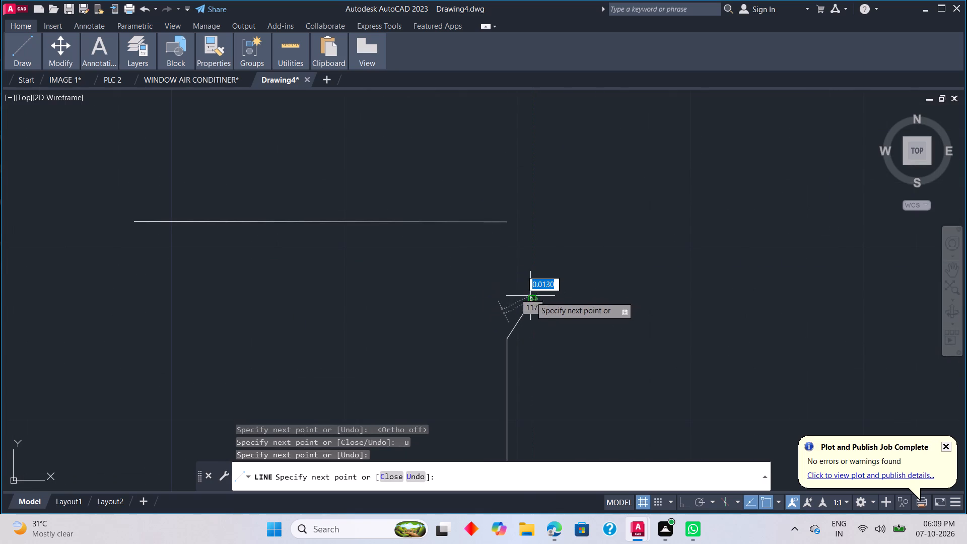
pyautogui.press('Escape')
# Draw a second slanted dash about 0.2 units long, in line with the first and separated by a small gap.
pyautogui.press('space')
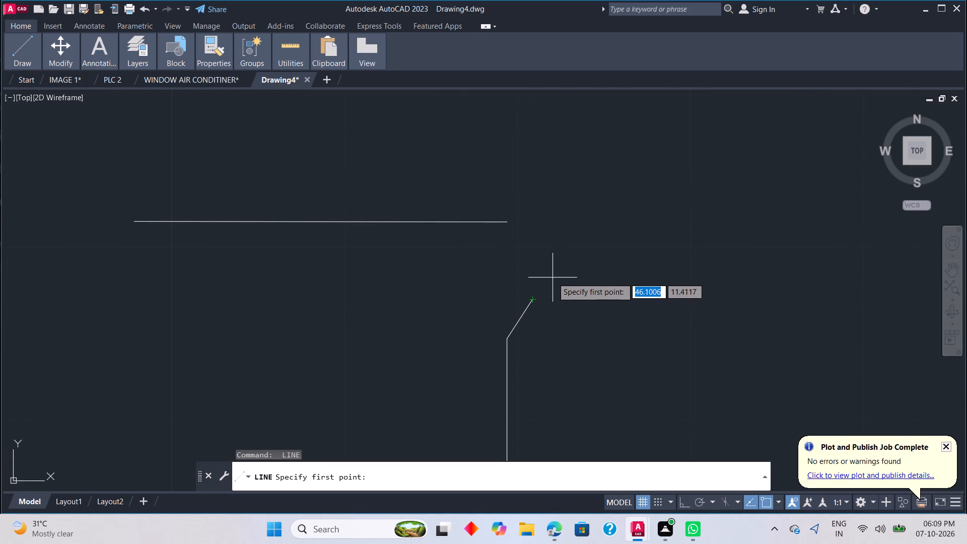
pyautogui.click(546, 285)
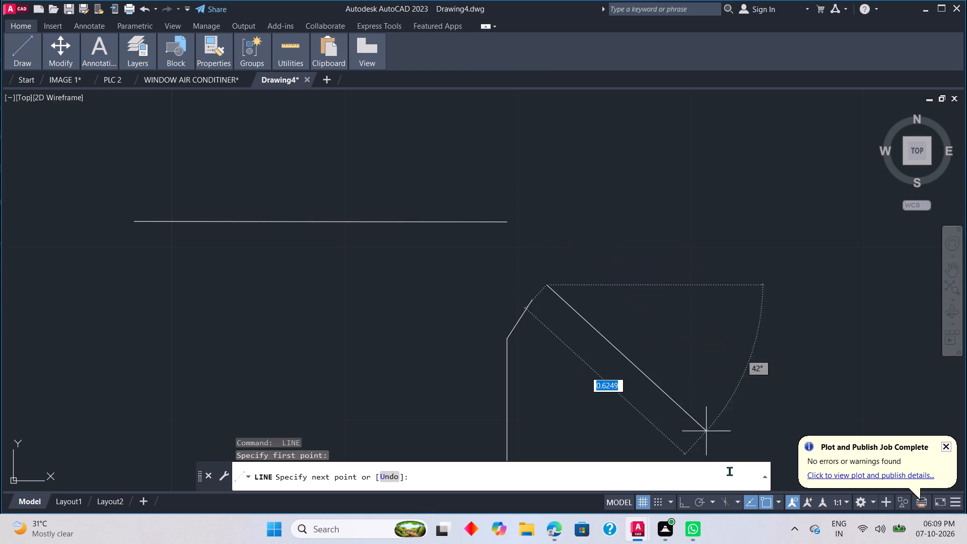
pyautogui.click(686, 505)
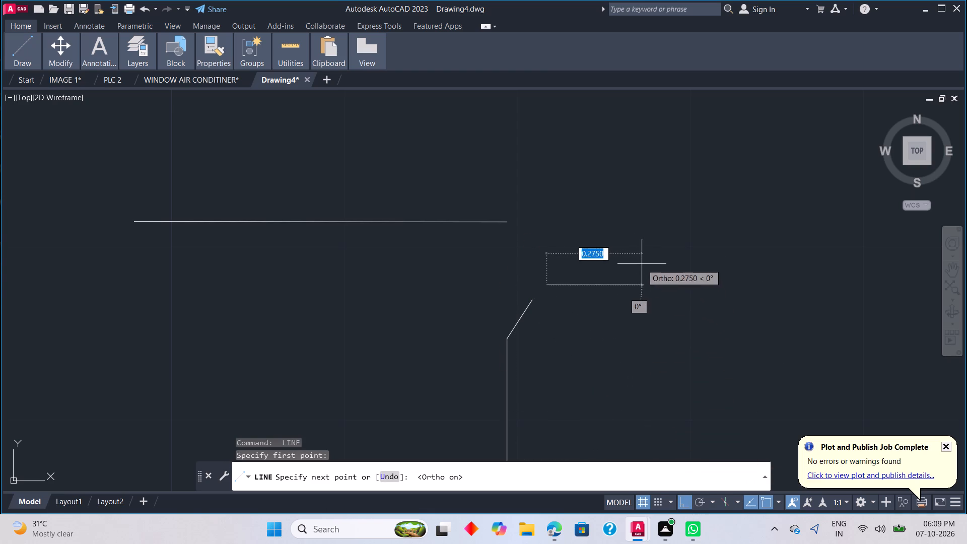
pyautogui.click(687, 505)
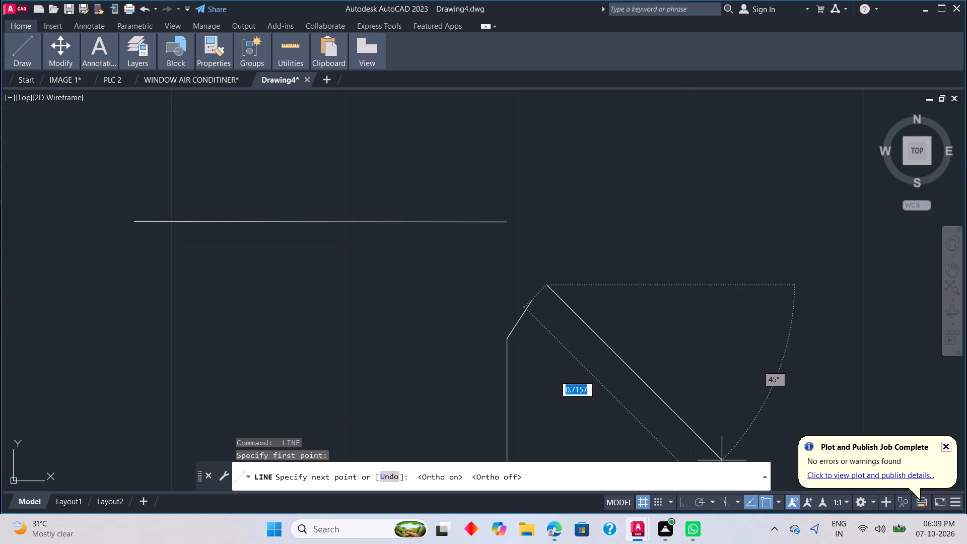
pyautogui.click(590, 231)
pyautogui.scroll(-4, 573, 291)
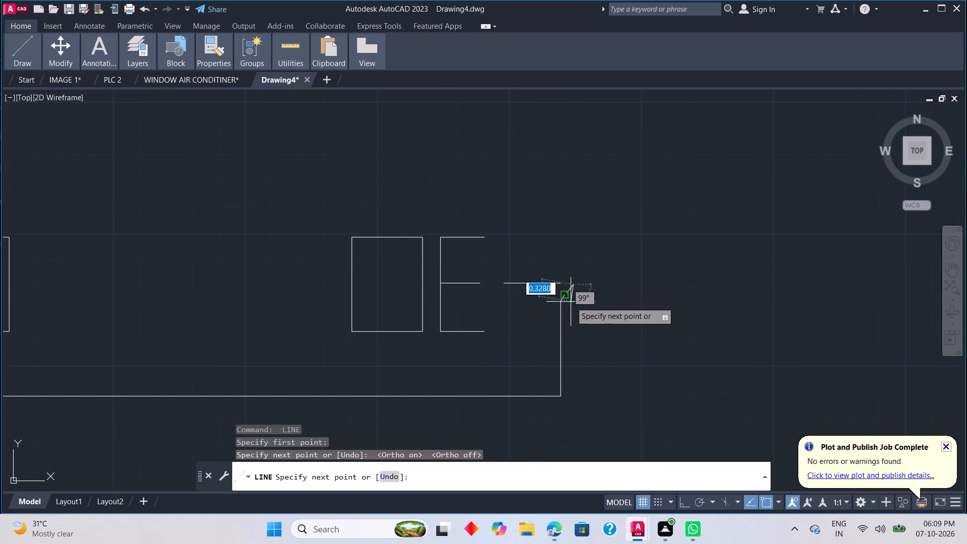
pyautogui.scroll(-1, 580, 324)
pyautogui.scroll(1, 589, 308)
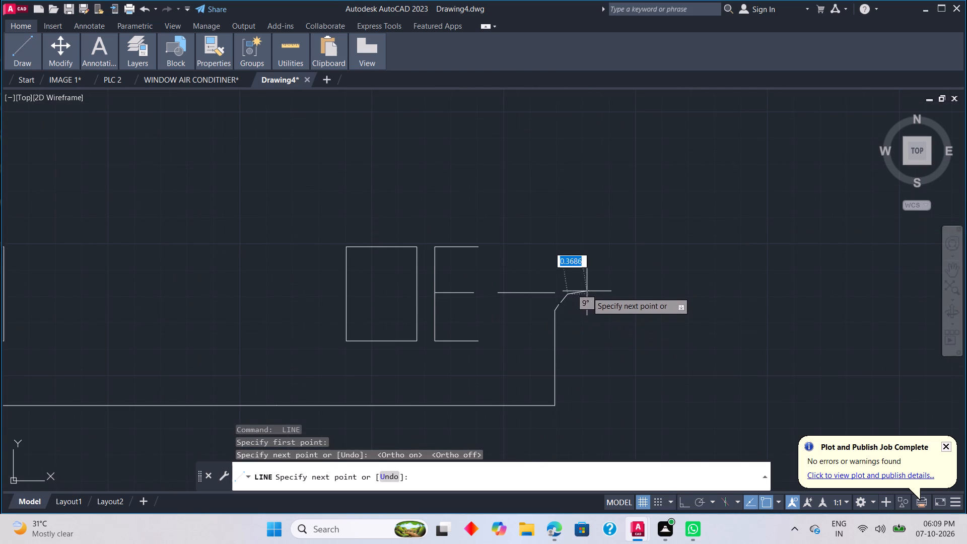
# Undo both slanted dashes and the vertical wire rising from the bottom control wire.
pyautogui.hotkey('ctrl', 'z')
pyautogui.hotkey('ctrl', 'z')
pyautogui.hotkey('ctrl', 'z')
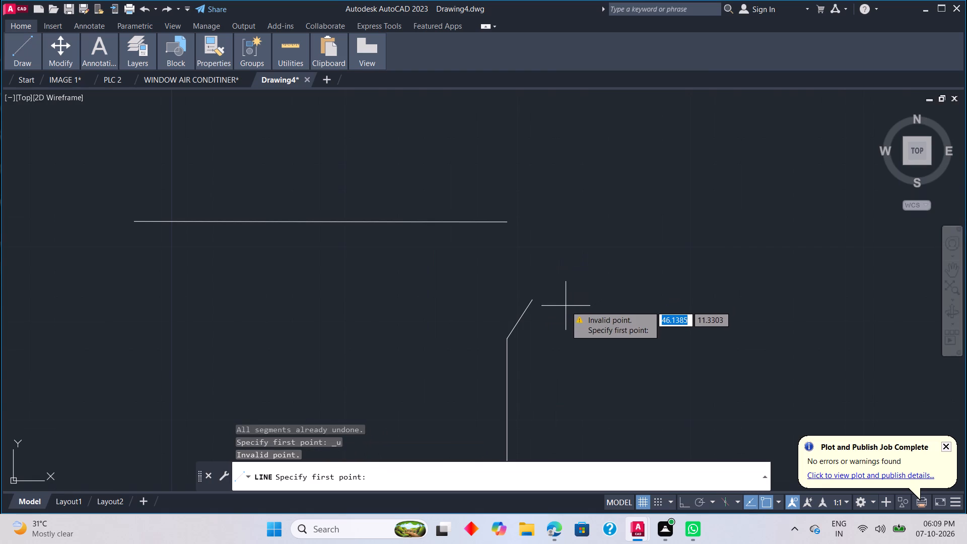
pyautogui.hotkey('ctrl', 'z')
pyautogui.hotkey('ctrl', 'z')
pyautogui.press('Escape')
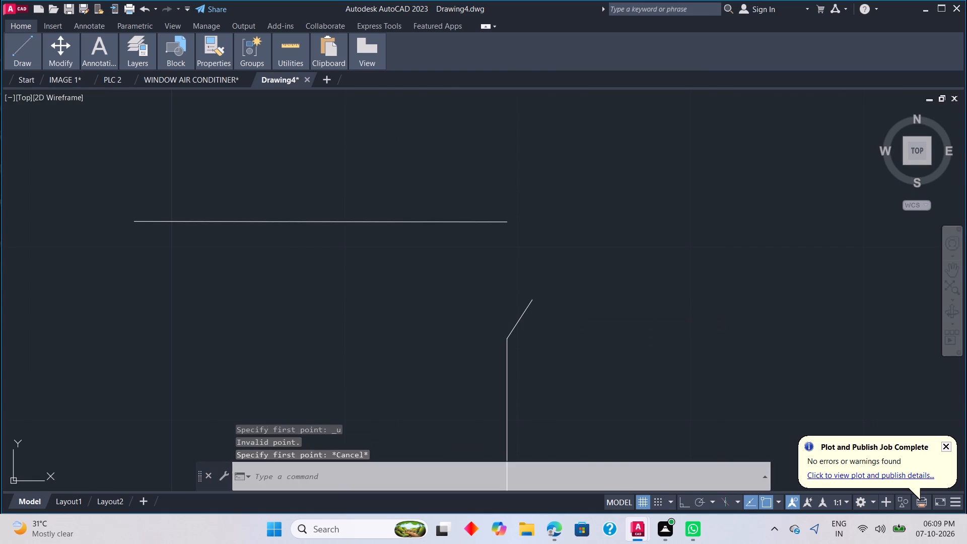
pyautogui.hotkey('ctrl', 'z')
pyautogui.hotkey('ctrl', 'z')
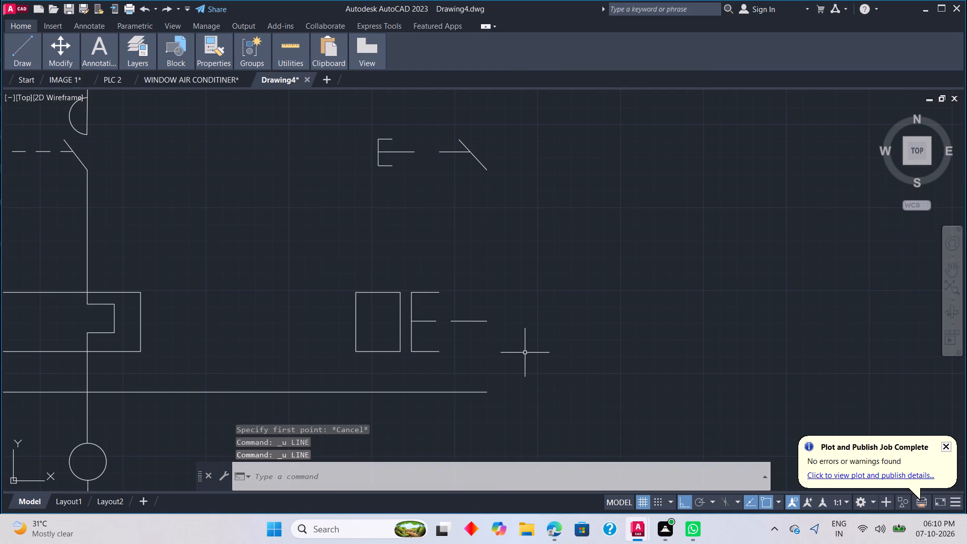
# Draw a wire about 1.72 units straight up from the bottom control wire's free end, continuing with a slanted segment about 0.29 units long.
pyautogui.press('l')
pyautogui.press('space')
pyautogui.click(484, 395)
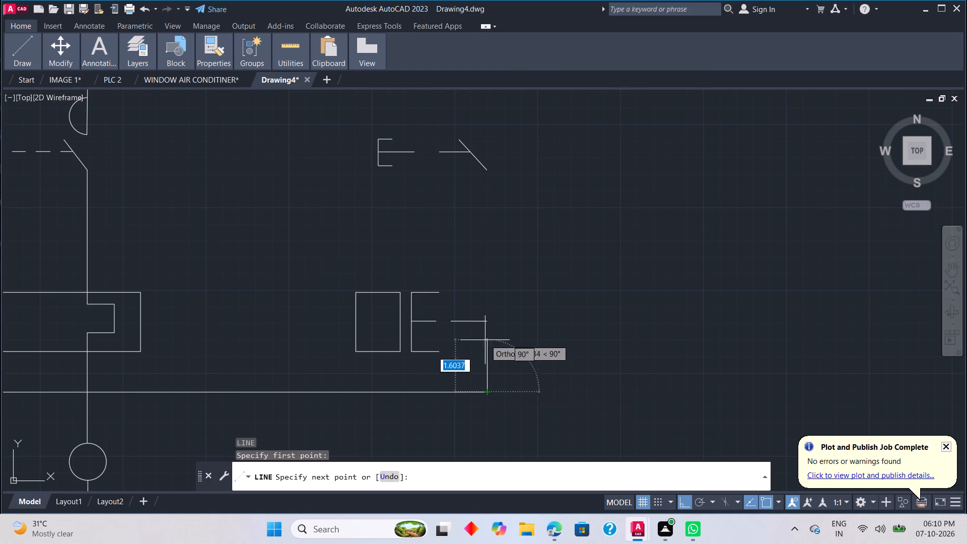
pyautogui.scroll(3, 489, 344)
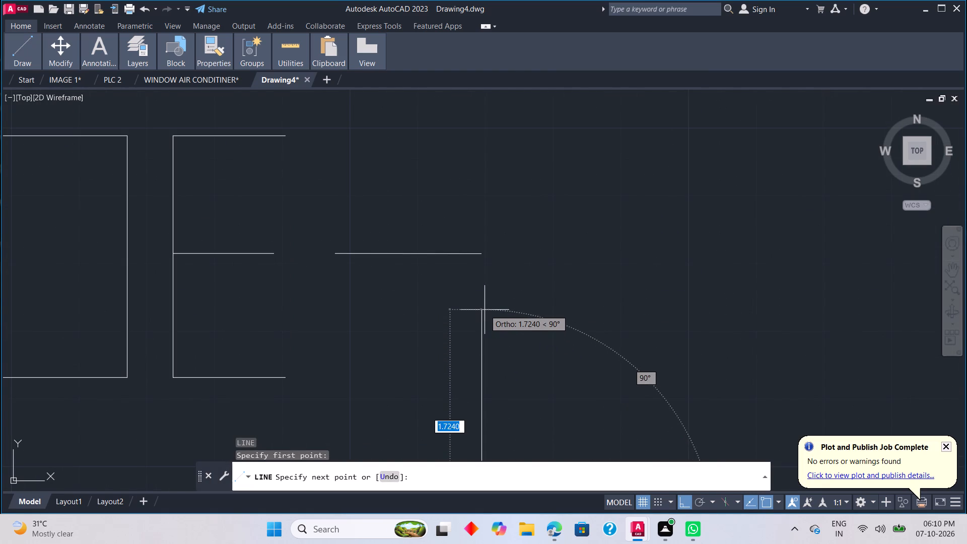
pyautogui.click(485, 310)
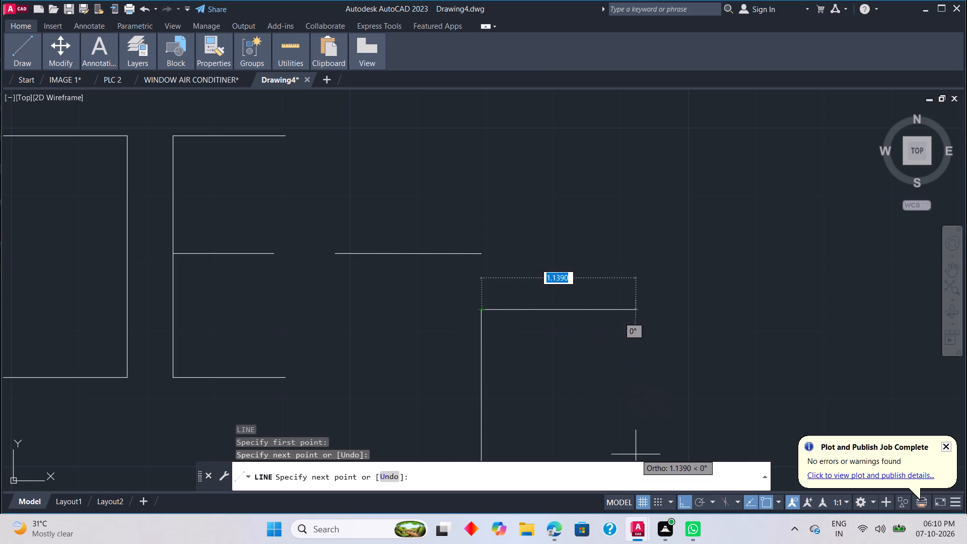
pyautogui.click(681, 500)
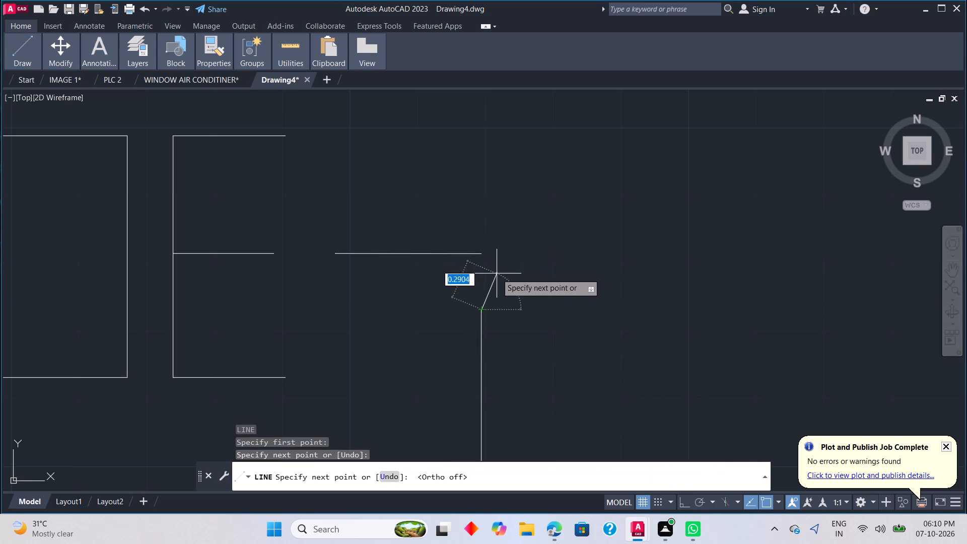
pyautogui.click(496, 274)
pyautogui.press('Escape')
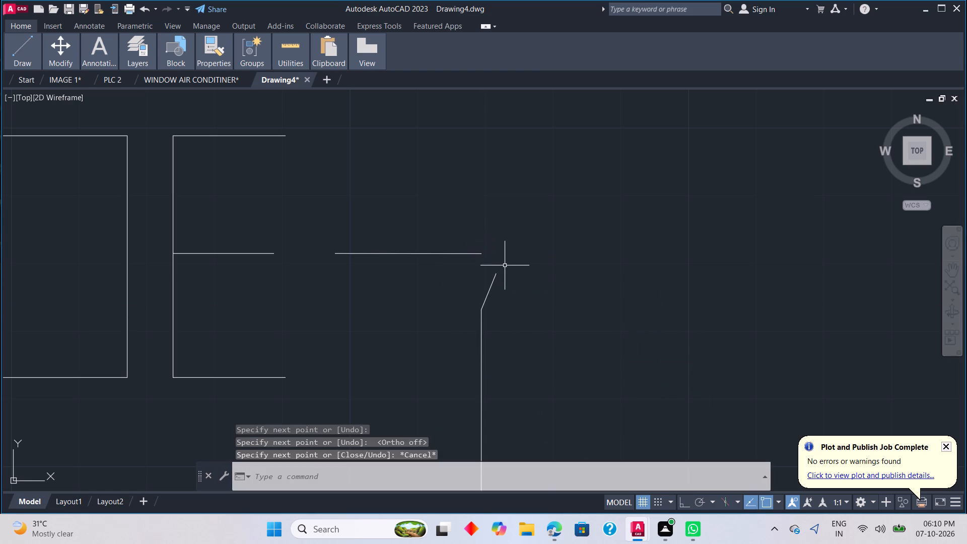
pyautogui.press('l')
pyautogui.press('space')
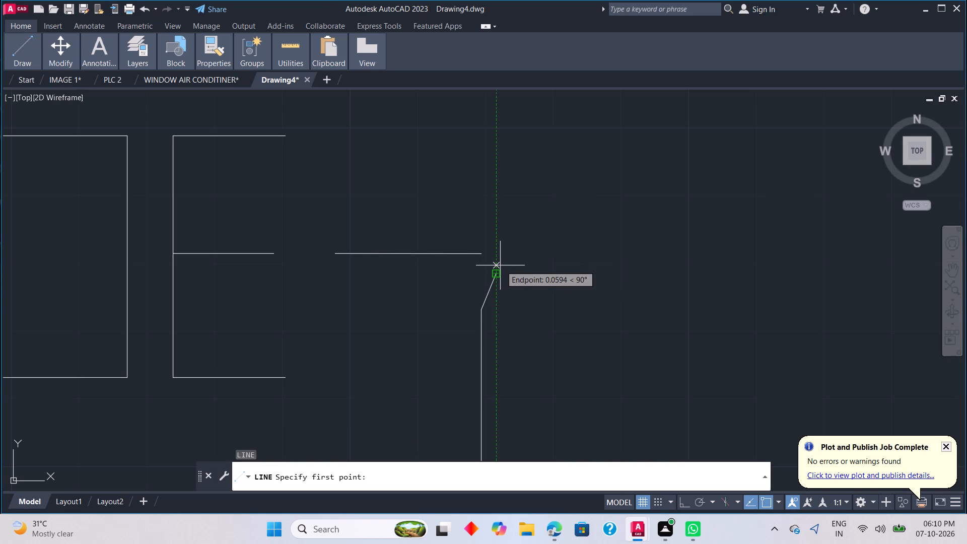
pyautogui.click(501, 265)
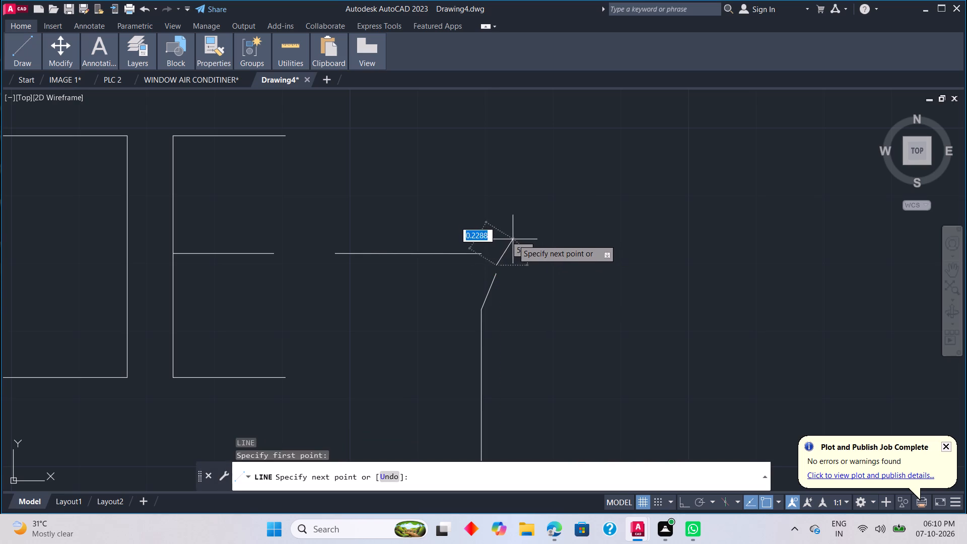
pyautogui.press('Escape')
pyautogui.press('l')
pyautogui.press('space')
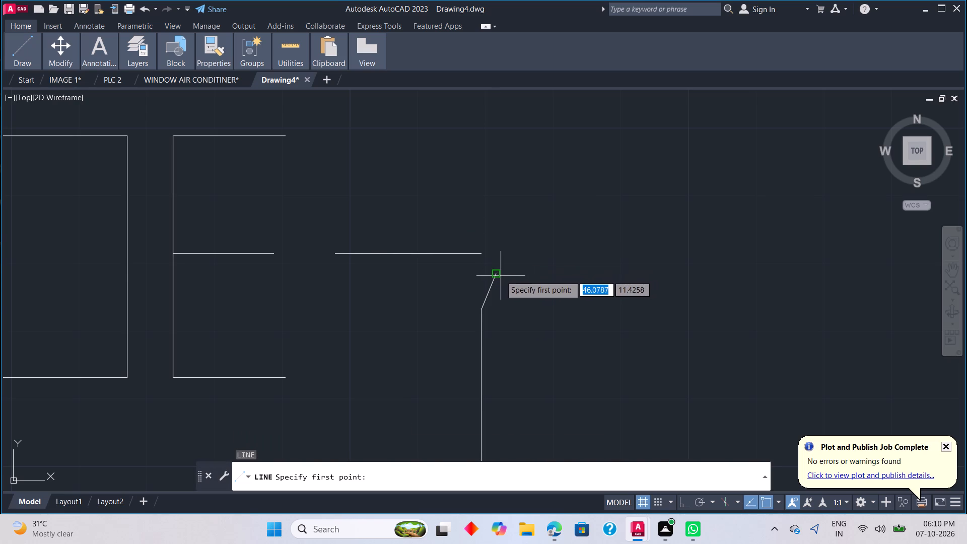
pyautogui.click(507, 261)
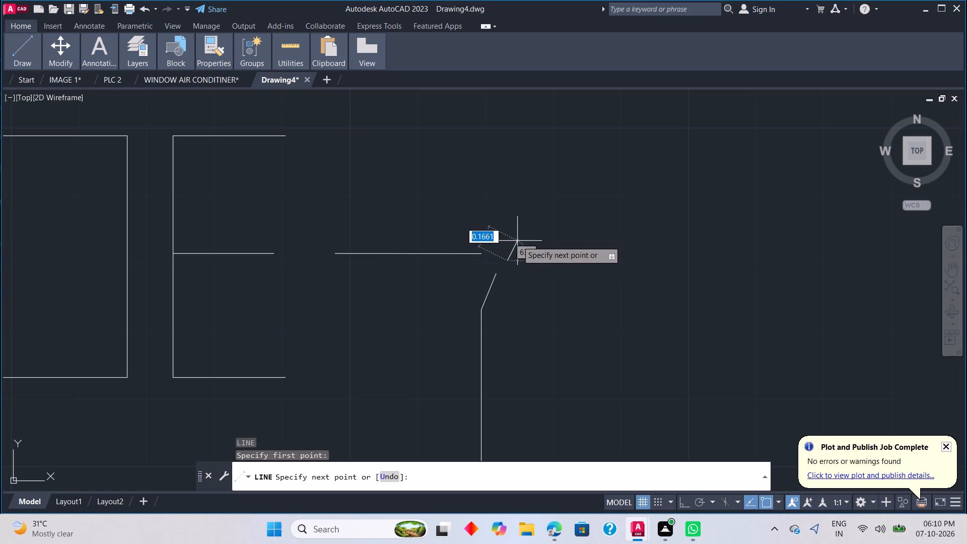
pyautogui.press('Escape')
# Draw a second slanted dash about 0.12 units long, in line with the slanted segment and just past its free end.
pyautogui.press('l')
pyautogui.press('space')
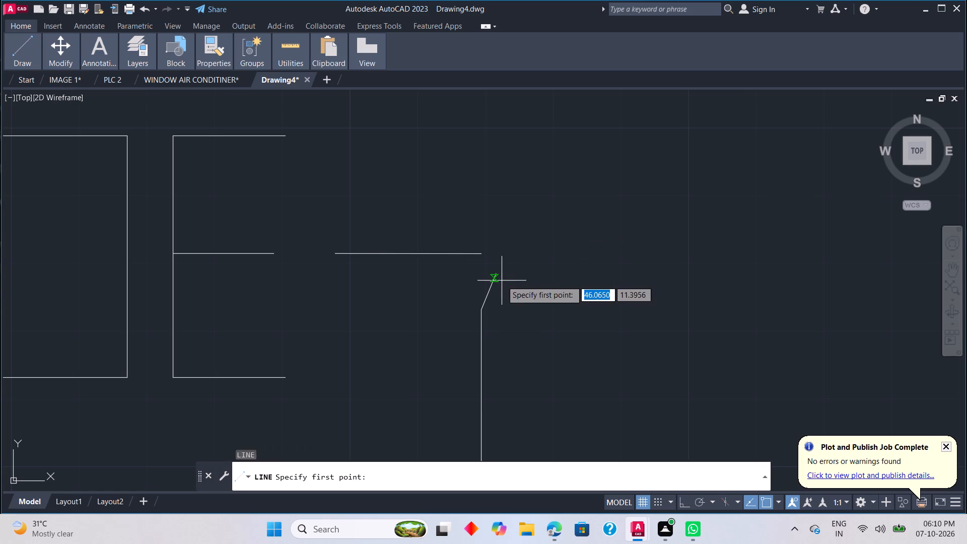
pyautogui.scroll(4, 502, 270)
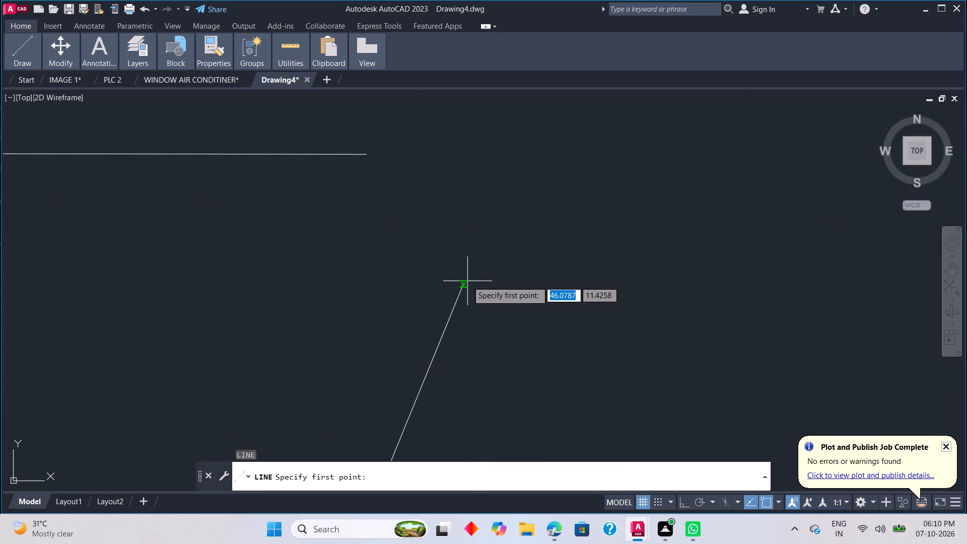
pyautogui.click(483, 237)
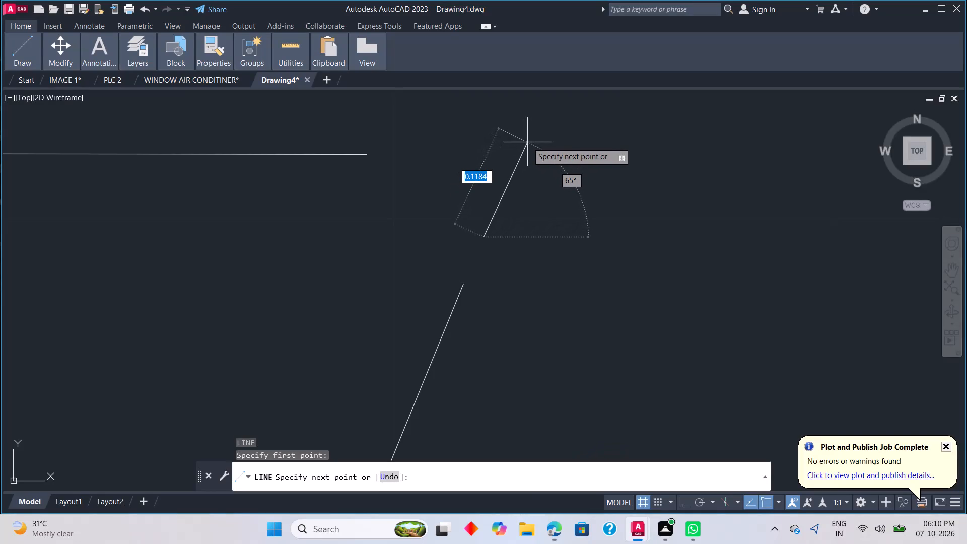
pyautogui.click(527, 142)
pyautogui.press('Escape')
# Draw a third slanted dash about 0.14 units long, continuing the dashed contact blade beyond the second dash.
pyautogui.scroll(-3, 517, 166)
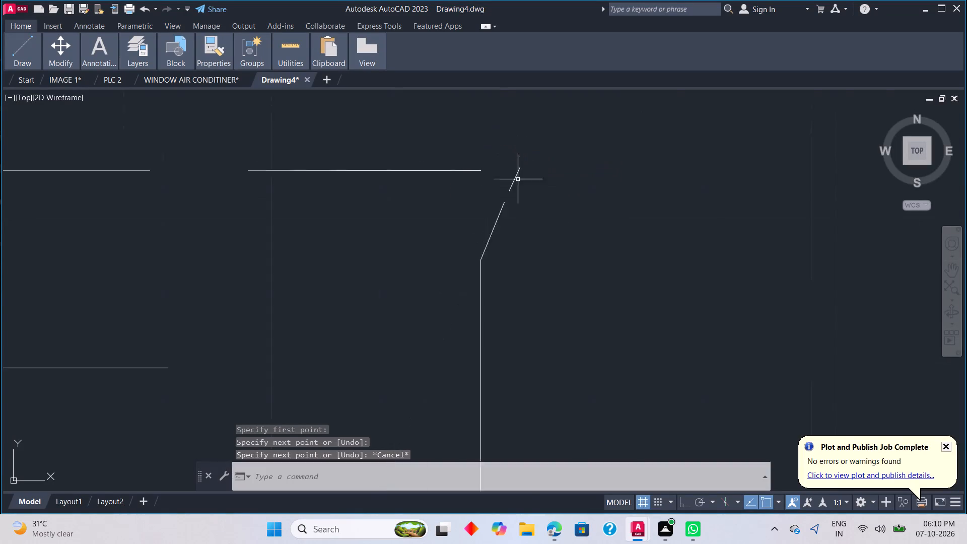
pyautogui.scroll(-2, 518, 179)
pyautogui.moveTo(555, 197); pyautogui.dragTo(570, 246, button='middle')
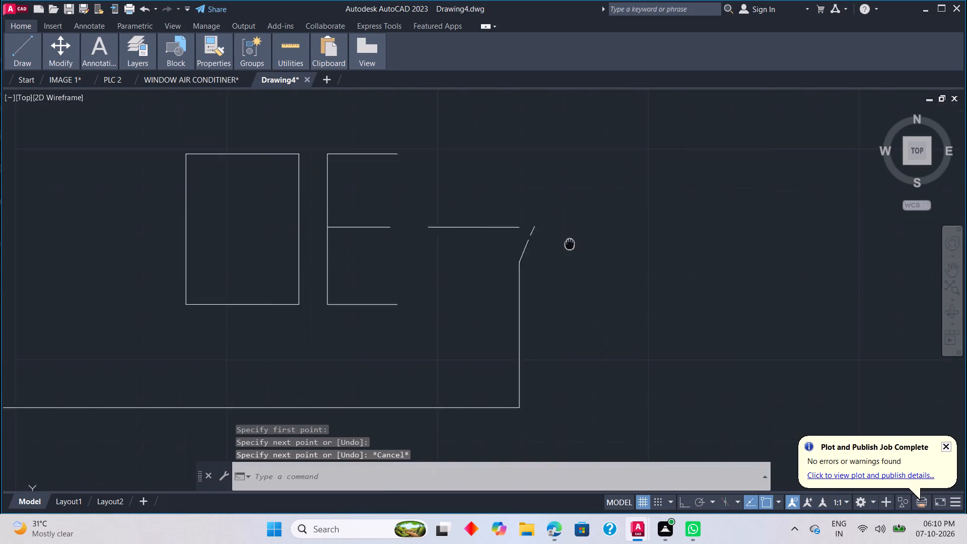
pyautogui.moveTo(570, 246); pyautogui.dragTo(583, 296, button='middle')
pyautogui.scroll(1, 563, 263)
pyautogui.write('L')
pyautogui.press('space')
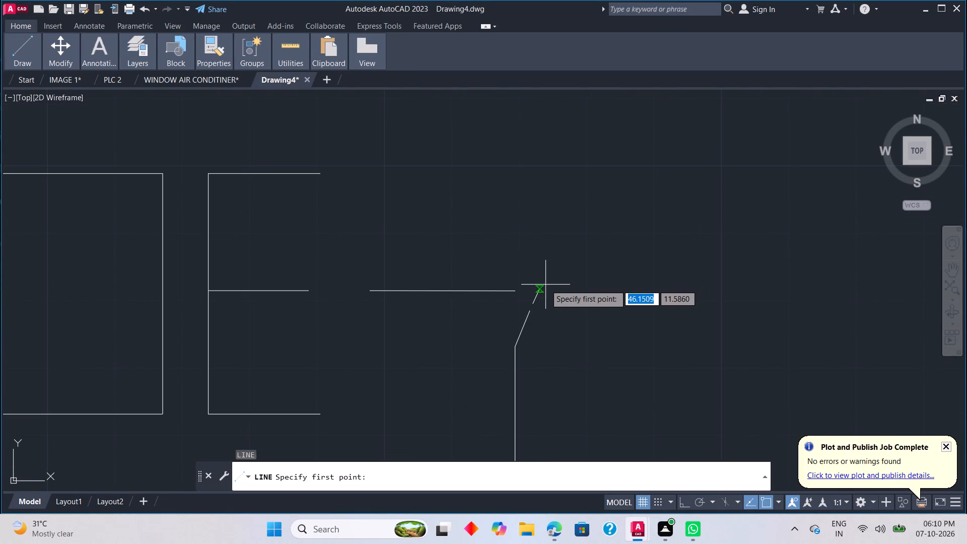
pyautogui.scroll(1, 545, 285)
pyautogui.click(540, 282)
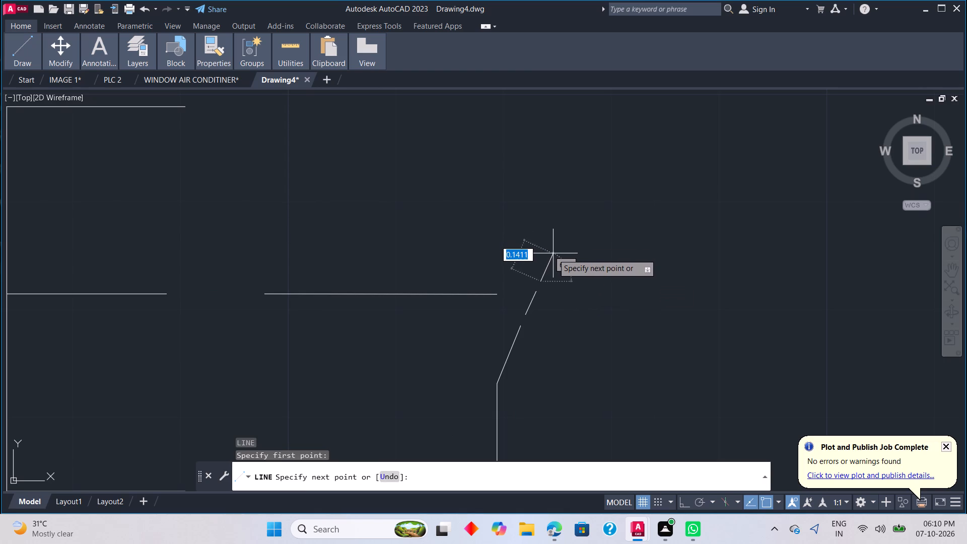
pyautogui.click(553, 254)
pyautogui.press('Escape')
# Draw a vertical wire from just above the dashed contact blade, in line with its wire, up to the upper push-button contact's lower end.
pyautogui.scroll(-2, 558, 304)
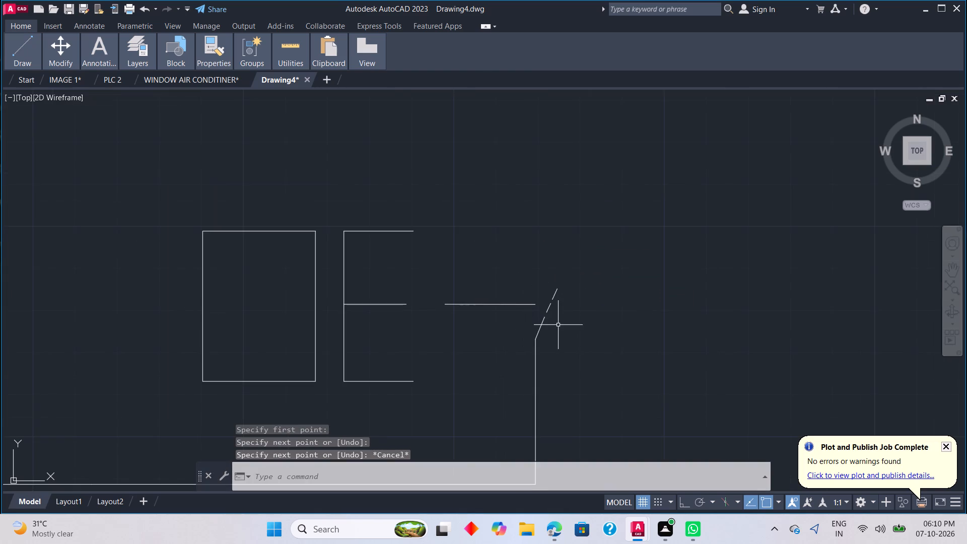
pyautogui.scroll(-2, 559, 328)
pyautogui.middleClick(569, 322)
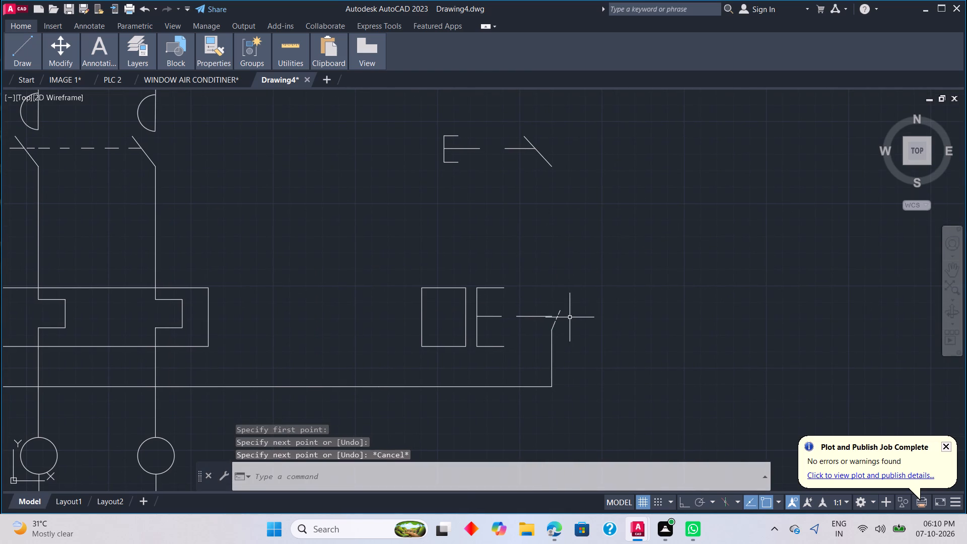
pyautogui.scroll(4, 558, 313)
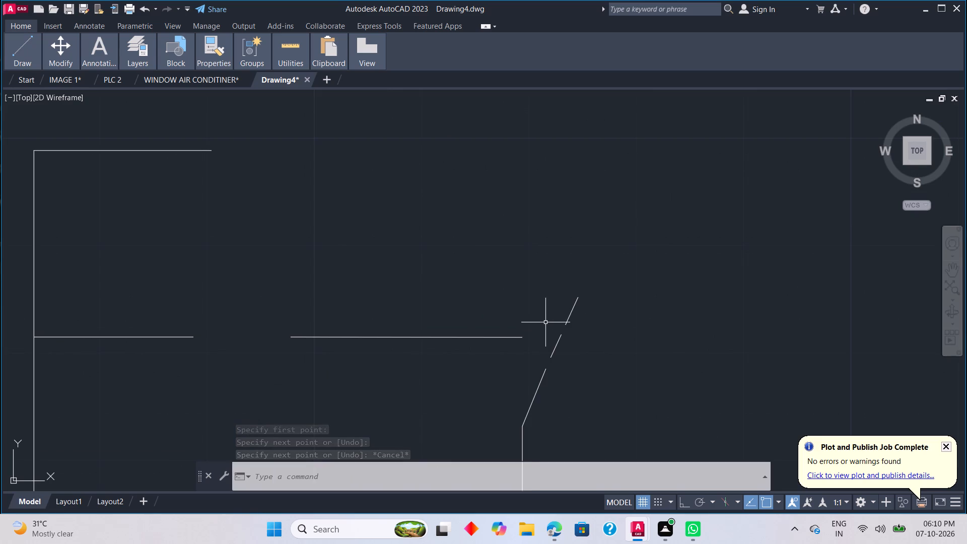
pyautogui.scroll(-1, 545, 322)
pyautogui.scroll(-4, 559, 283)
pyautogui.scroll(1, 555, 235)
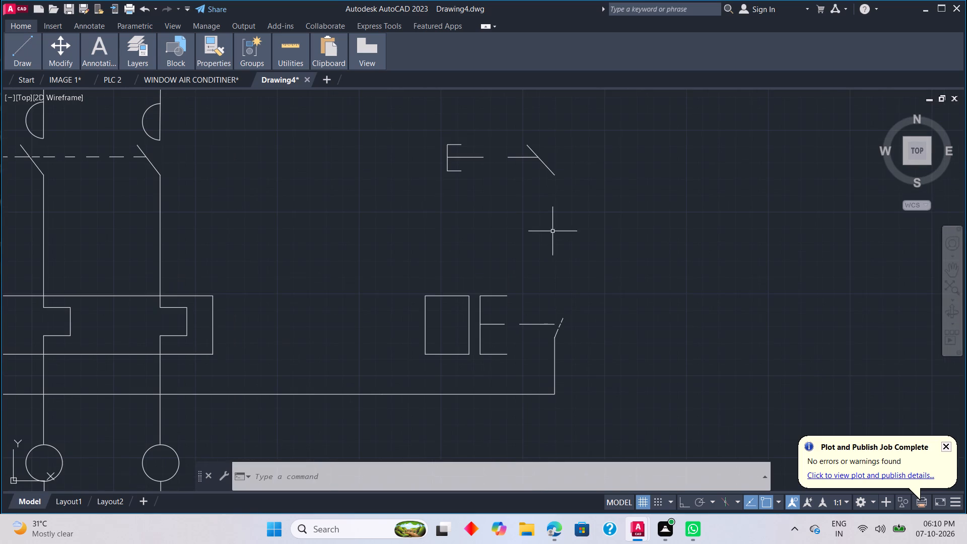
pyautogui.press('l')
pyautogui.press('space')
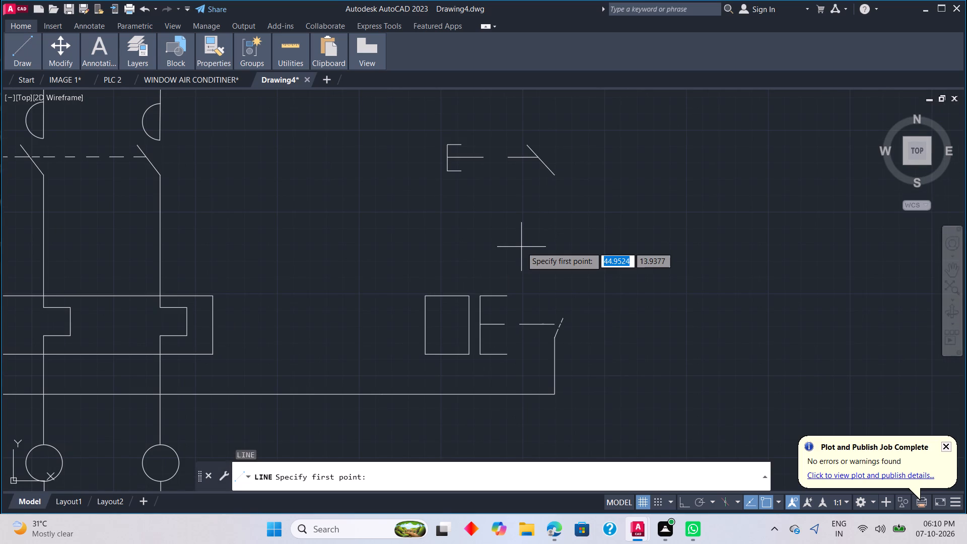
pyautogui.click(554, 305)
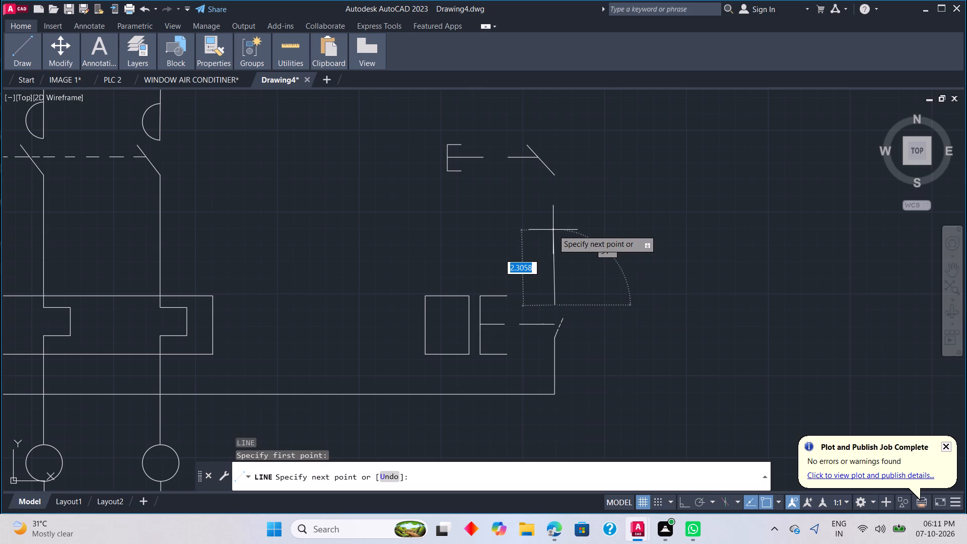
pyautogui.click(556, 176)
pyautogui.press('Escape')
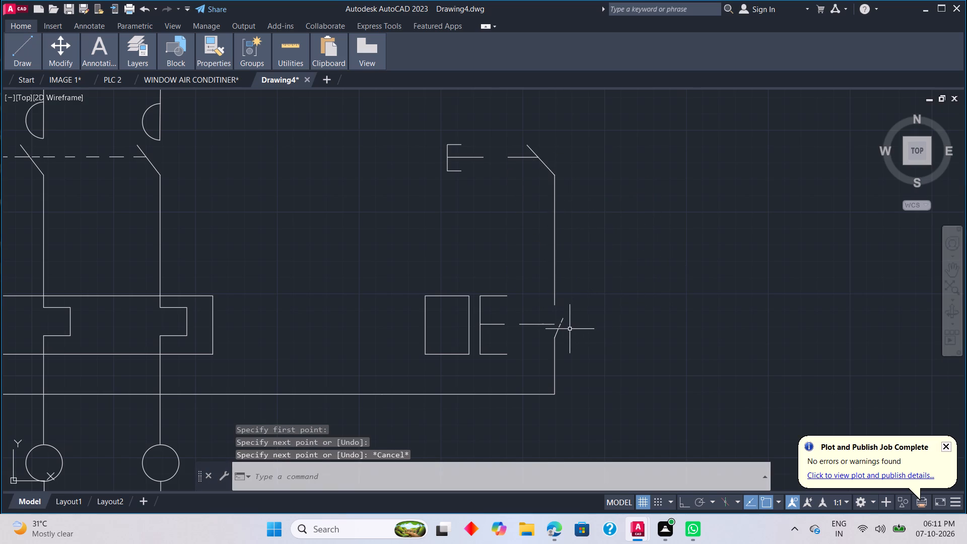
# Extend the vertical wire straight down to near the dashed blade's tip level, ending with a short horizontal segment toward the blade.
pyautogui.scroll(4, 570, 329)
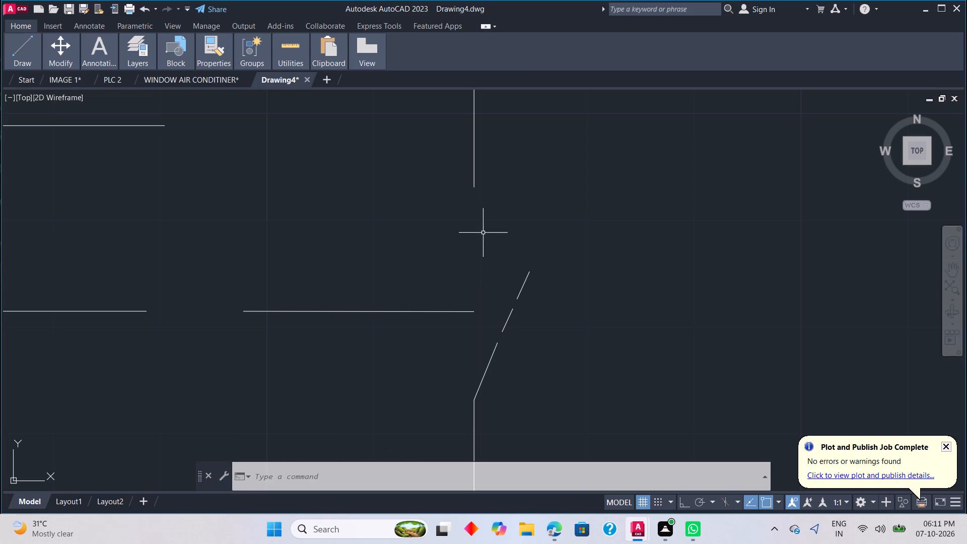
pyautogui.write('L')
pyautogui.press('space')
pyautogui.click(475, 187)
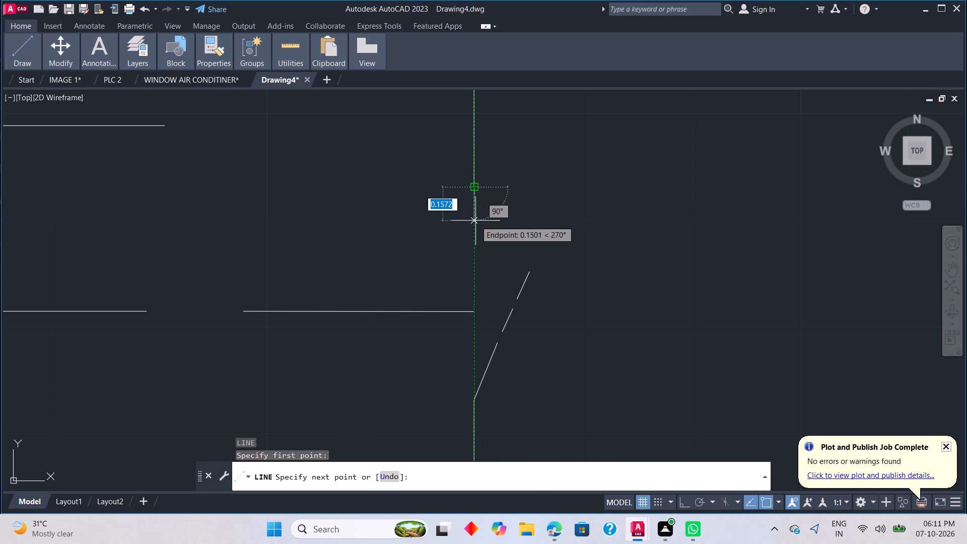
pyautogui.click(475, 276)
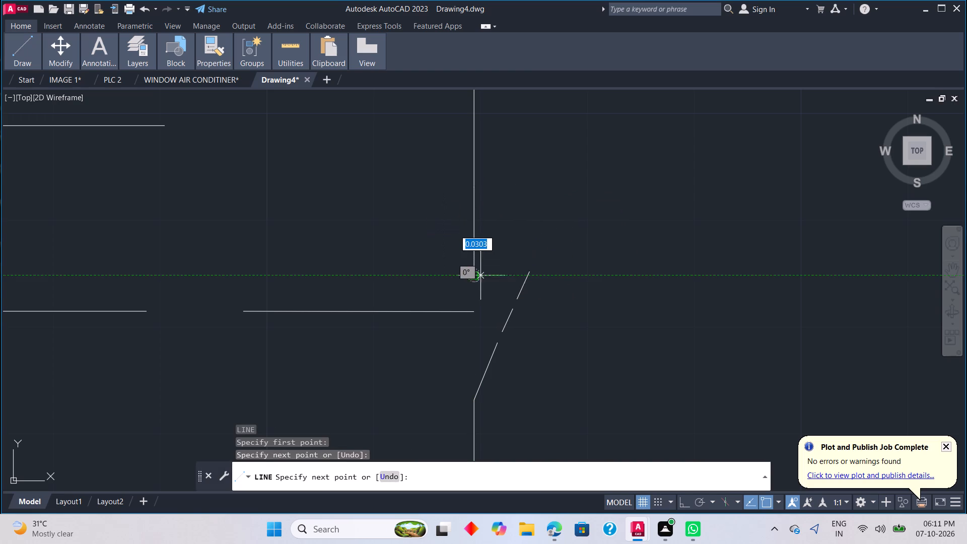
pyautogui.click(491, 277)
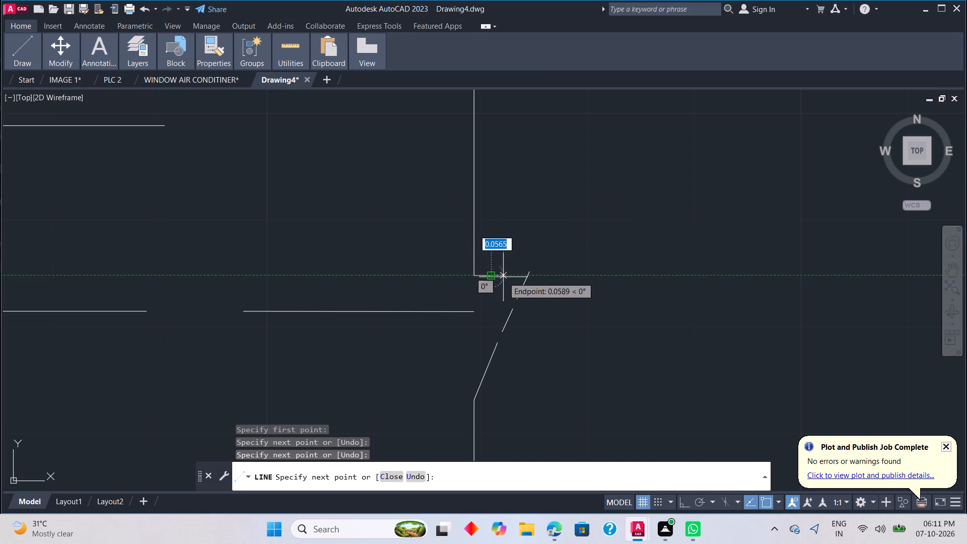
pyautogui.press('Escape')
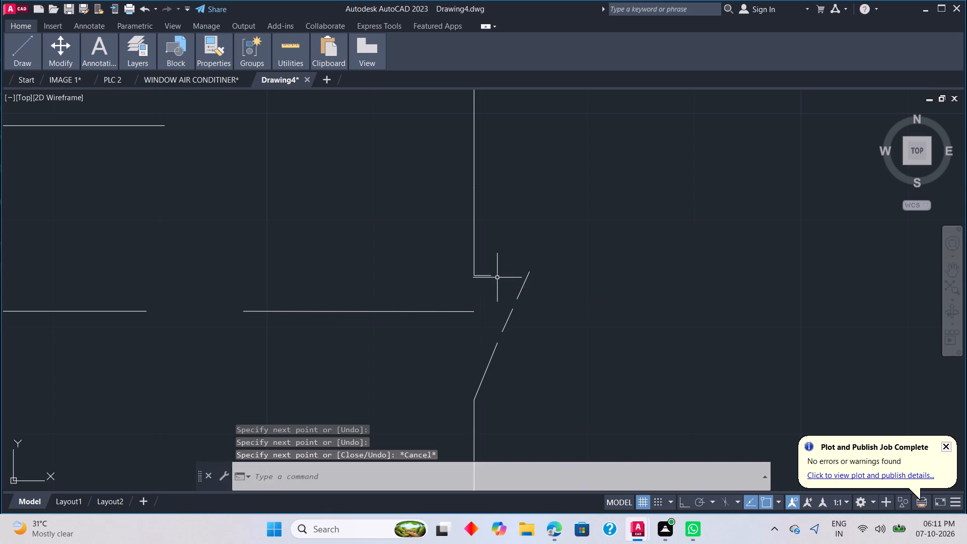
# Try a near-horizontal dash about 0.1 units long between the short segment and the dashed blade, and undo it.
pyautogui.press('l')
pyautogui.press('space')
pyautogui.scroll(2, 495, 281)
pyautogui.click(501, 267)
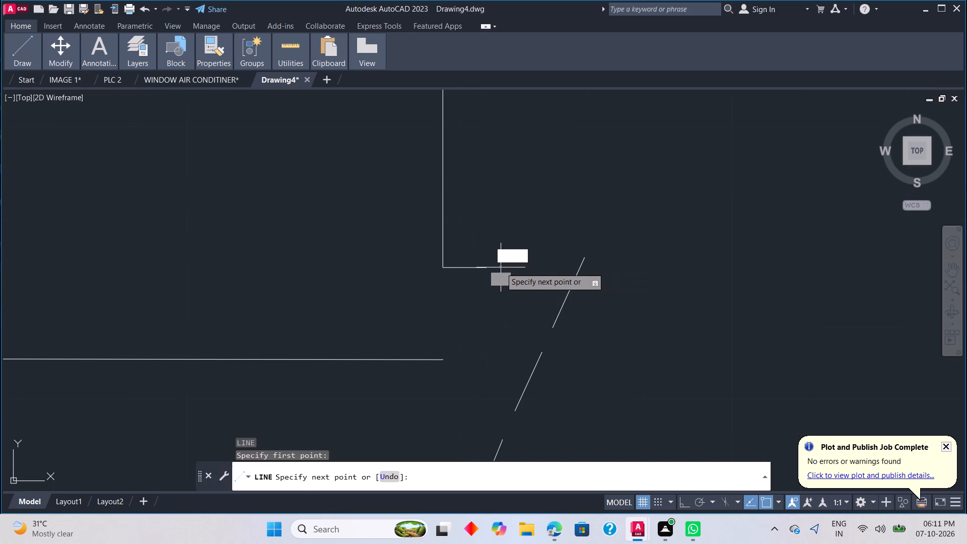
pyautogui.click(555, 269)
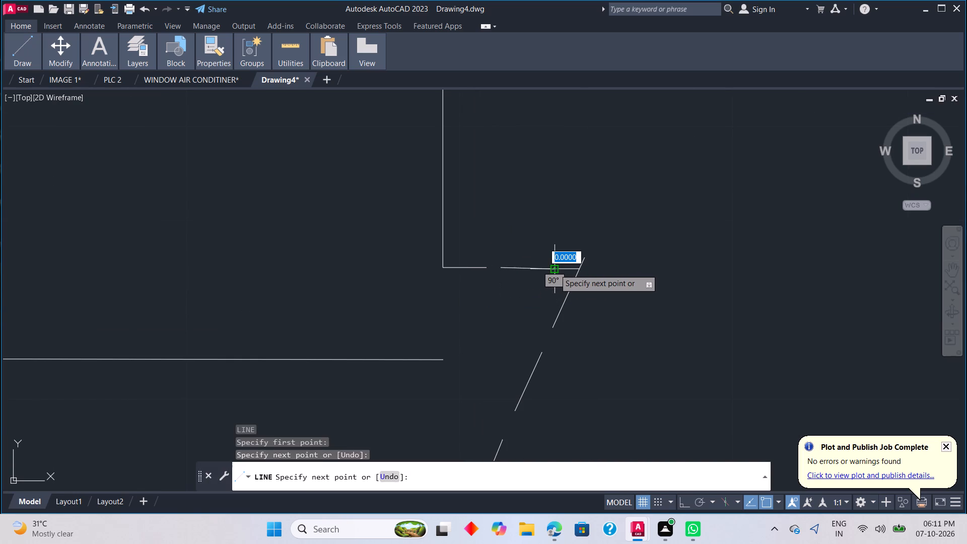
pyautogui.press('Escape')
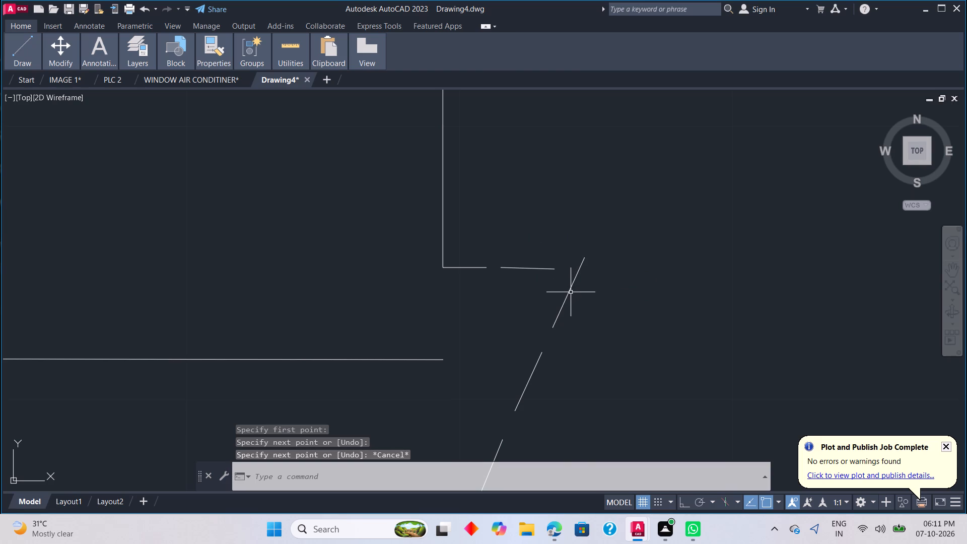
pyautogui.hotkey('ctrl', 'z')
# Turn Ortho on and draw a short horizontal dash in line with the short segment, ending before the dashed blade.
pyautogui.click(681, 502)
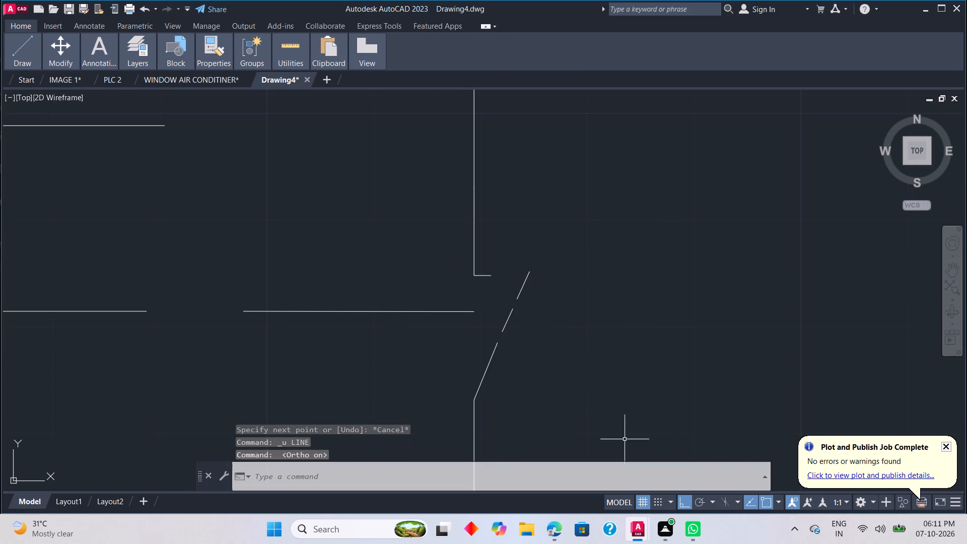
pyautogui.scroll(2, 517, 280)
pyautogui.press('space')
pyautogui.scroll(1, 505, 273)
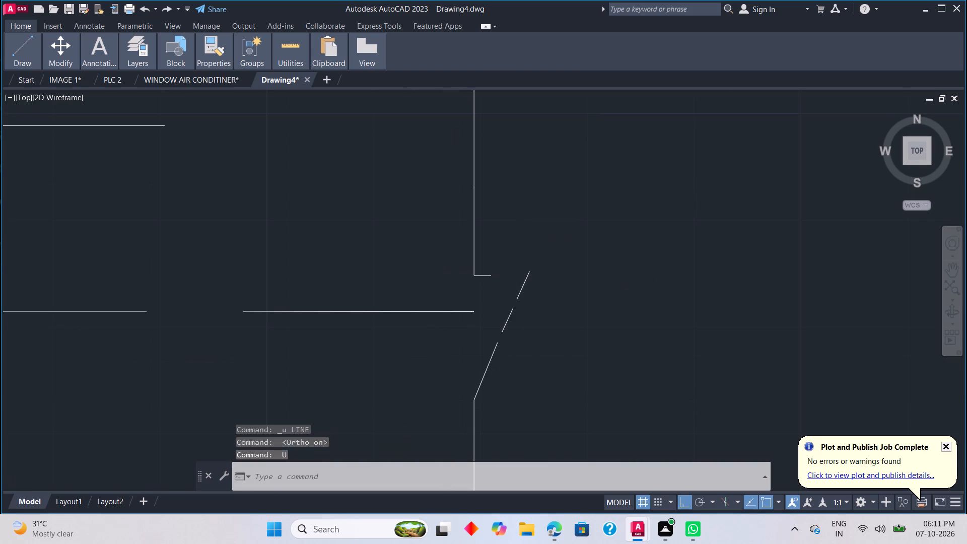
pyautogui.press('l')
pyautogui.press('space')
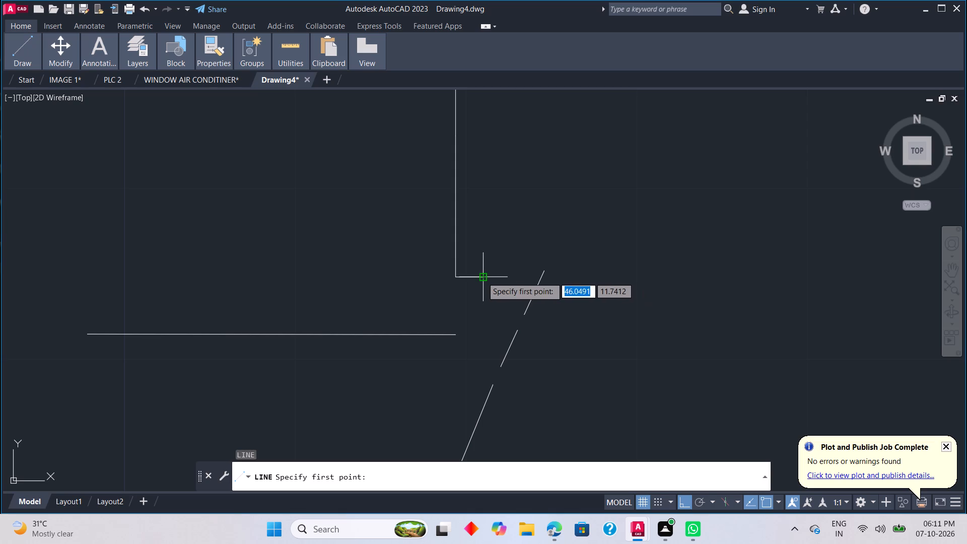
pyautogui.click(503, 277)
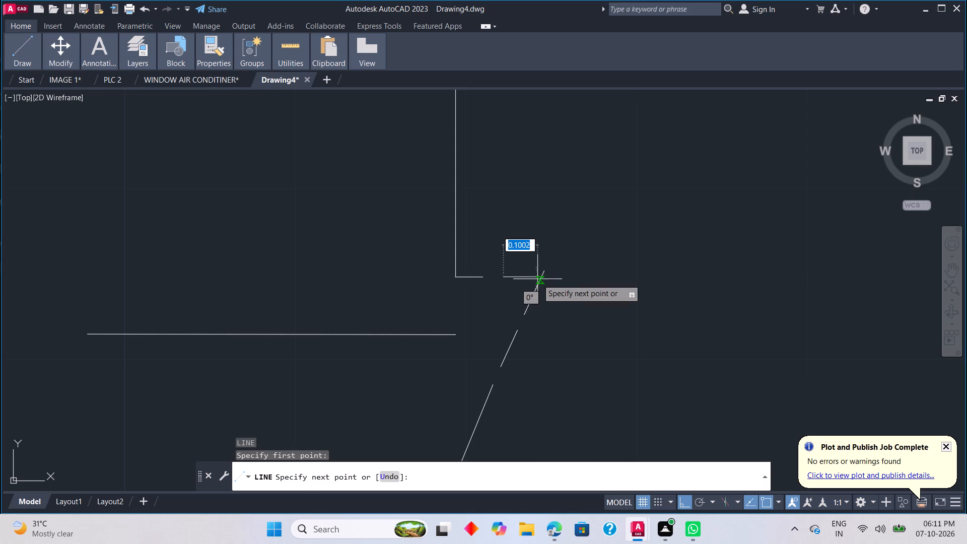
pyautogui.click(527, 279)
pyautogui.press('Escape')
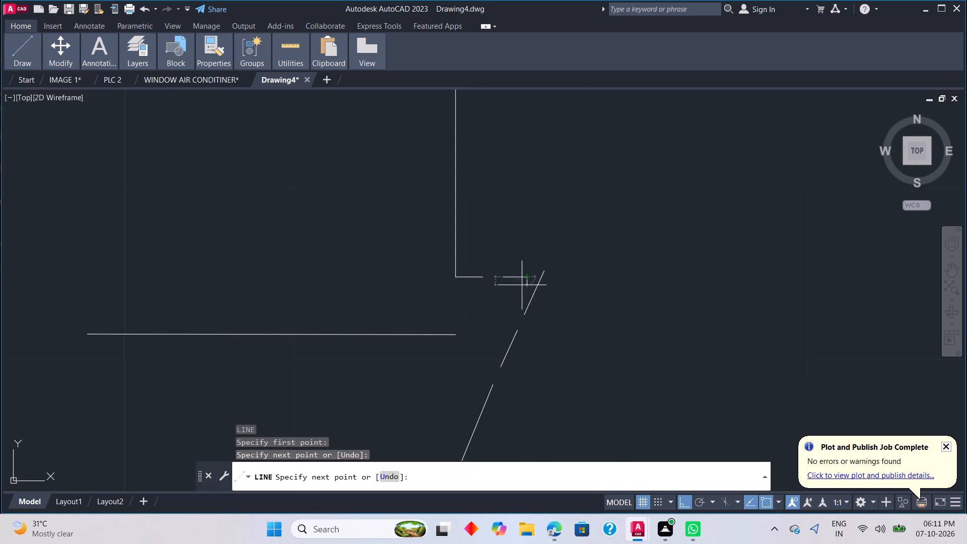
# Draw another horizontal dash starting about 0.02 units past the previous dash and crossing the slanted blade near its tip.
pyautogui.scroll(1, 542, 295)
pyautogui.press('space')
pyautogui.scroll(3, 535, 292)
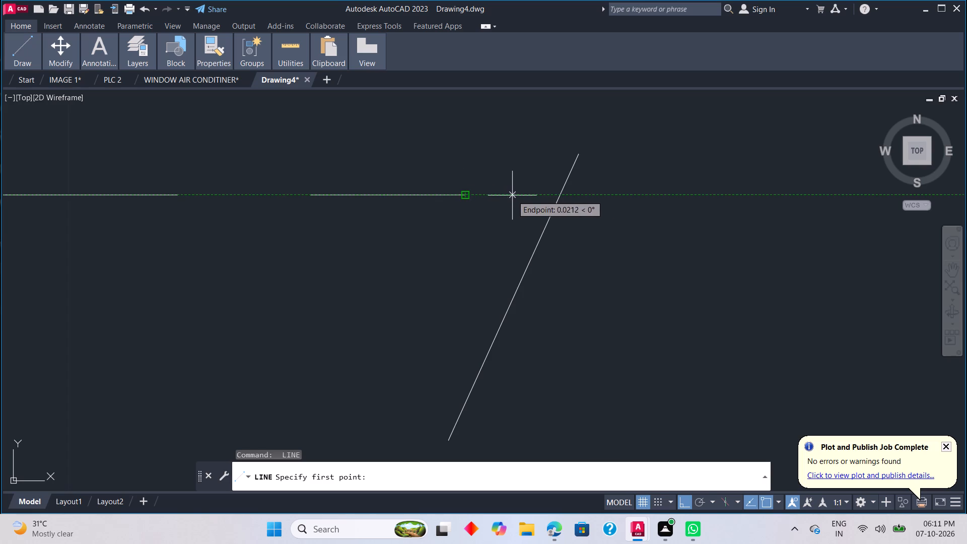
pyautogui.click(512, 195)
pyautogui.click(578, 194)
pyautogui.press('Escape')
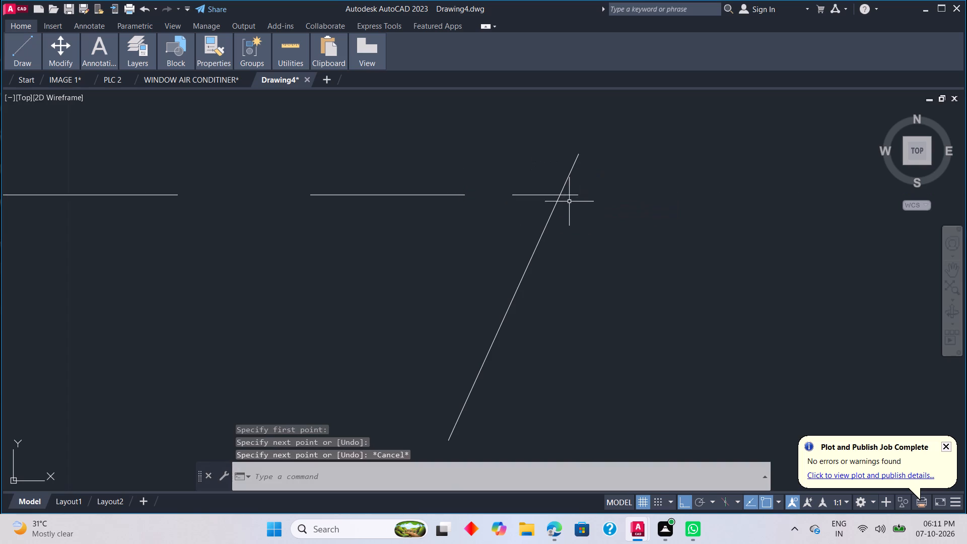
# Draw a wire about 4.66 units straight down from the upper control wire's free end to just above the upper push-button contact.
pyautogui.scroll(-3, 548, 281)
pyautogui.scroll(-3, 498, 296)
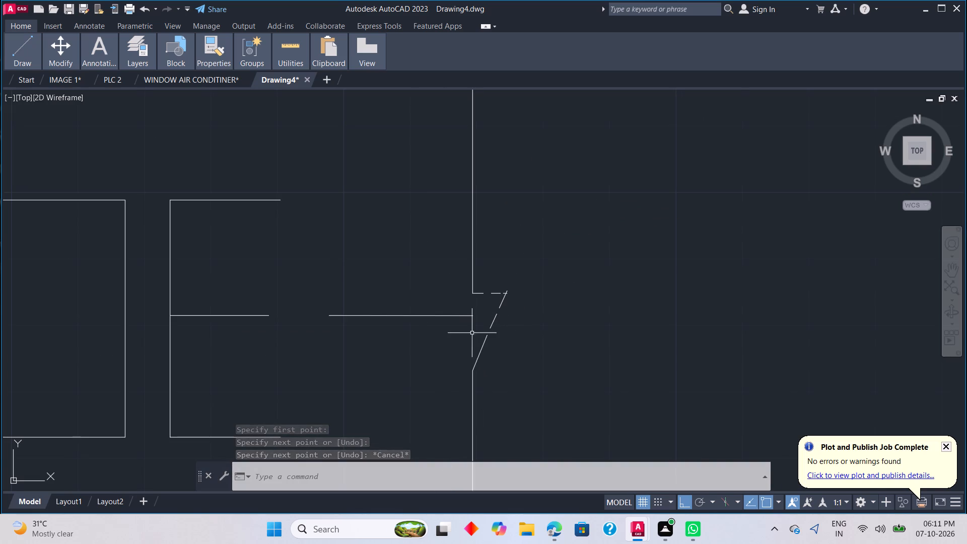
pyautogui.scroll(-2, 422, 327)
pyautogui.moveTo(413, 327); pyautogui.dragTo(468, 344, button='middle')
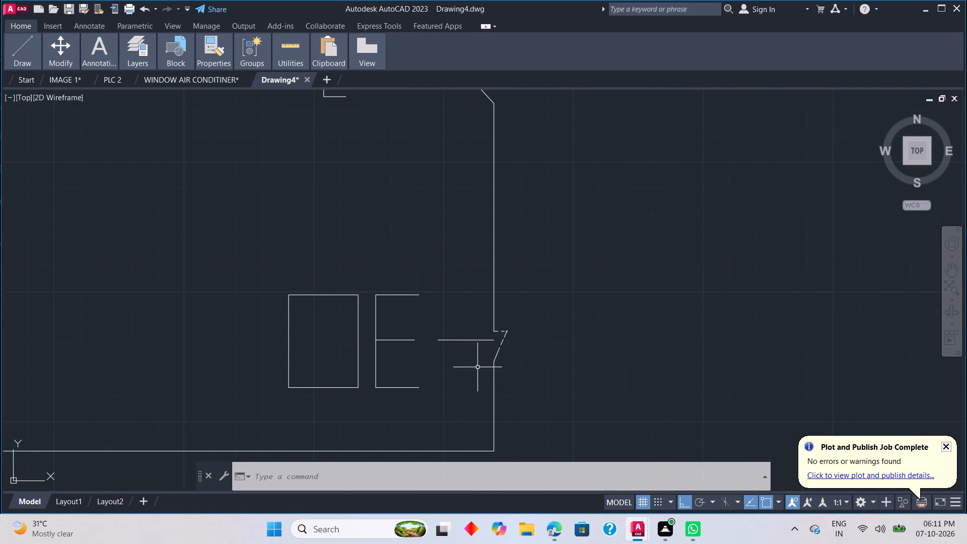
pyautogui.scroll(2, 475, 368)
pyautogui.scroll(-2, 438, 342)
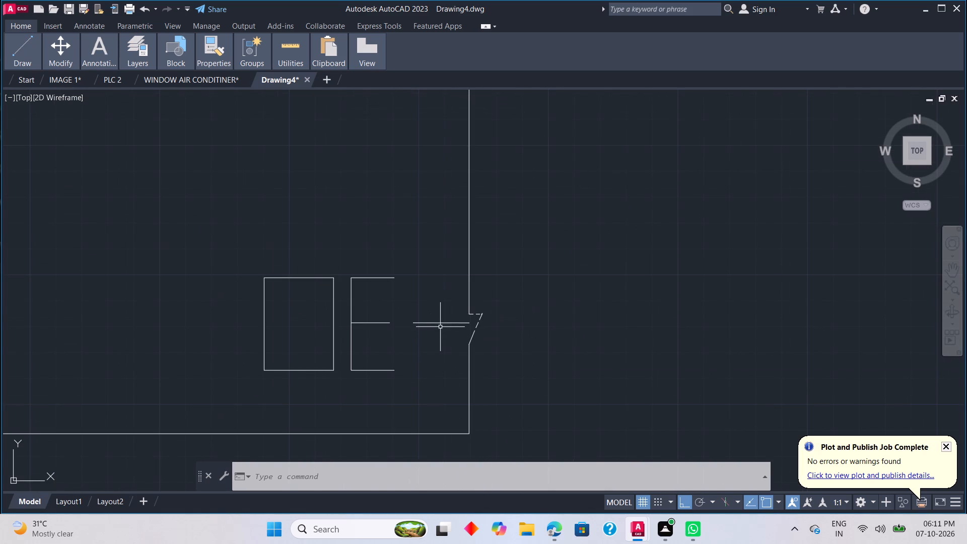
pyautogui.scroll(-5, 440, 327)
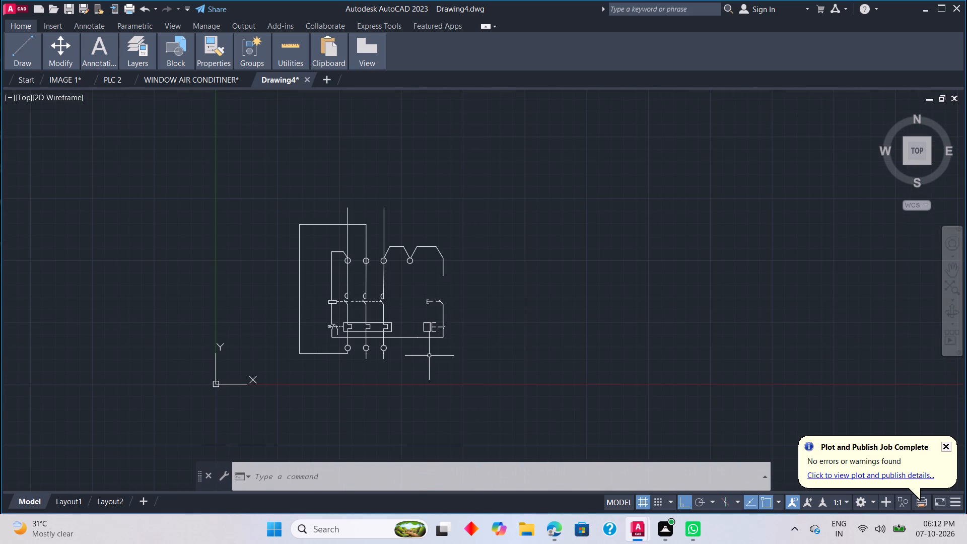
pyautogui.moveTo(475, 310); pyautogui.dragTo(562, 373, button='middle')
pyautogui.middleClick(567, 376)
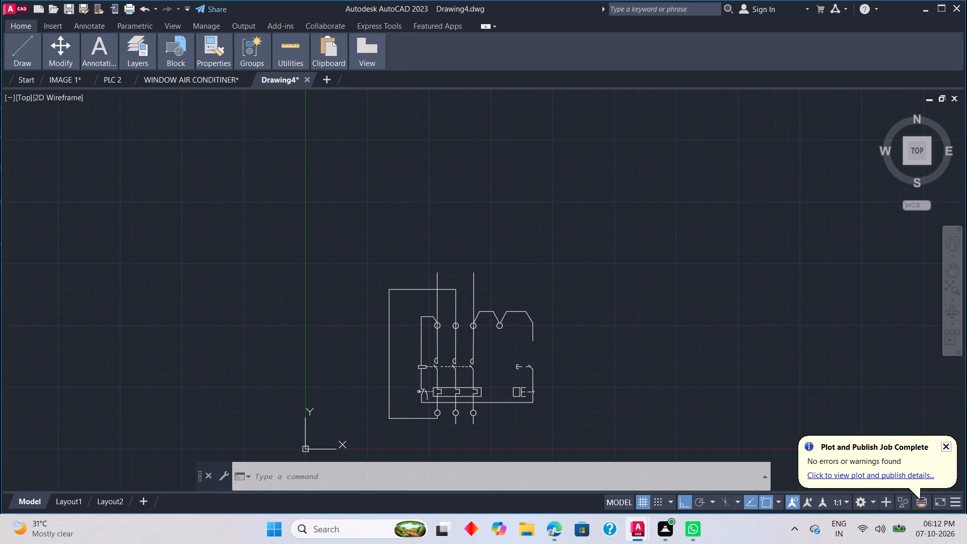
pyautogui.middleClick(570, 378)
pyautogui.scroll(1, 523, 354)
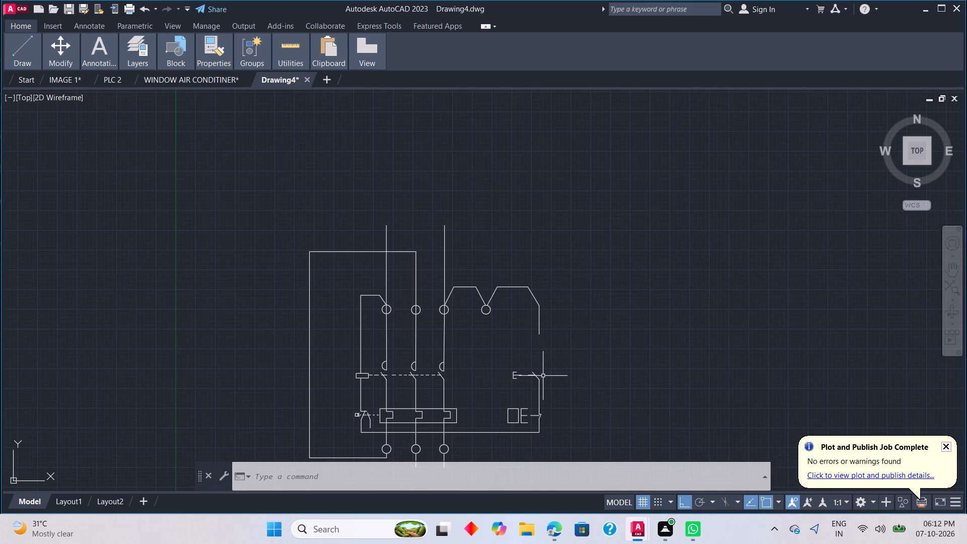
pyautogui.press('l')
pyautogui.press('space')
pyautogui.scroll(2, 531, 344)
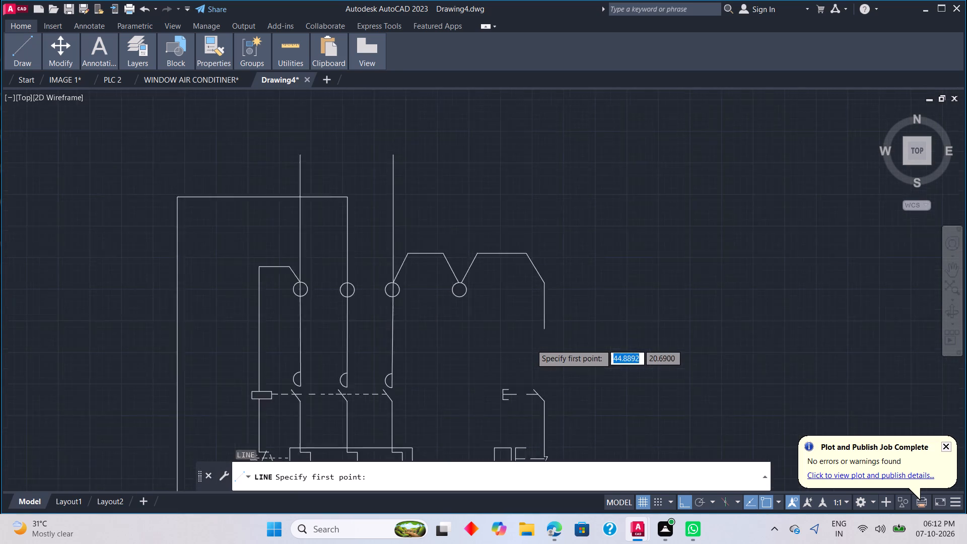
pyautogui.click(551, 324)
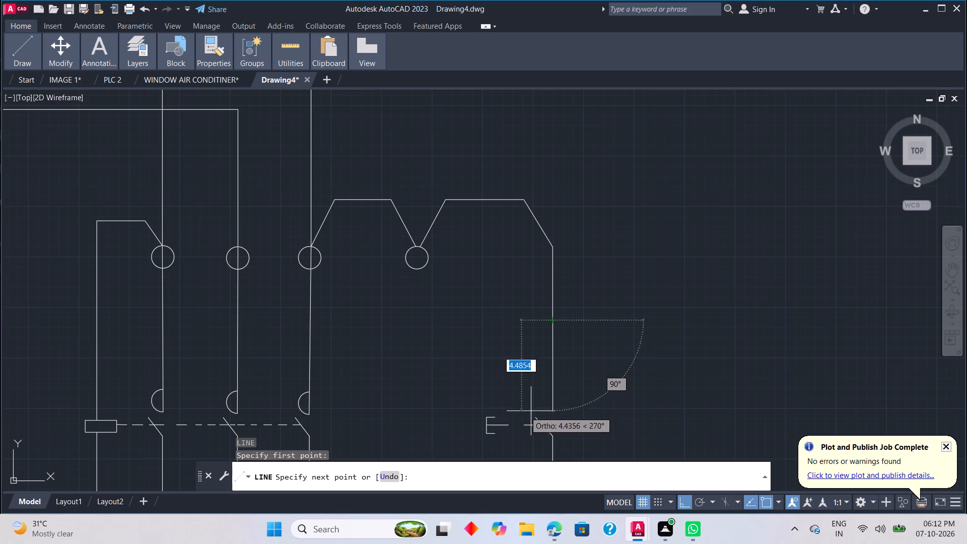
pyautogui.click(544, 415)
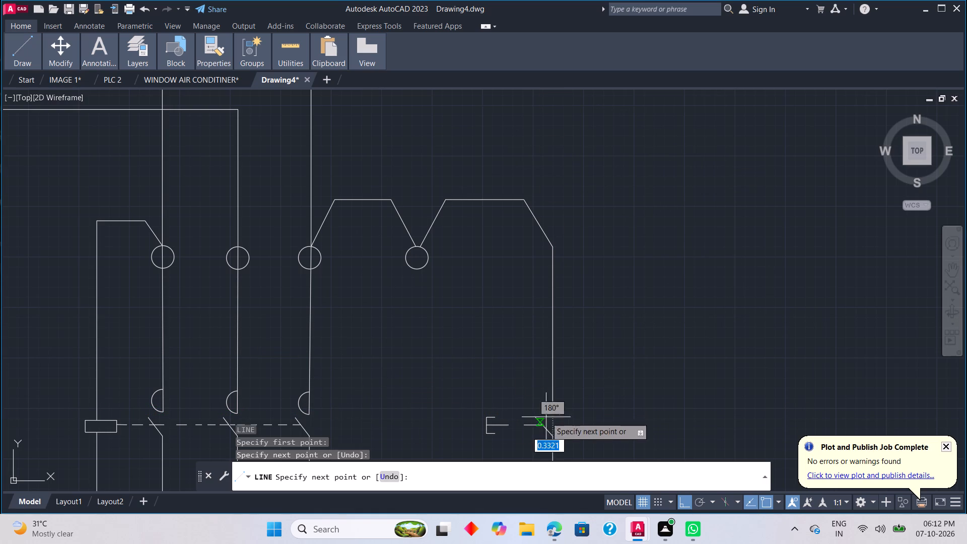
pyautogui.press('Escape')
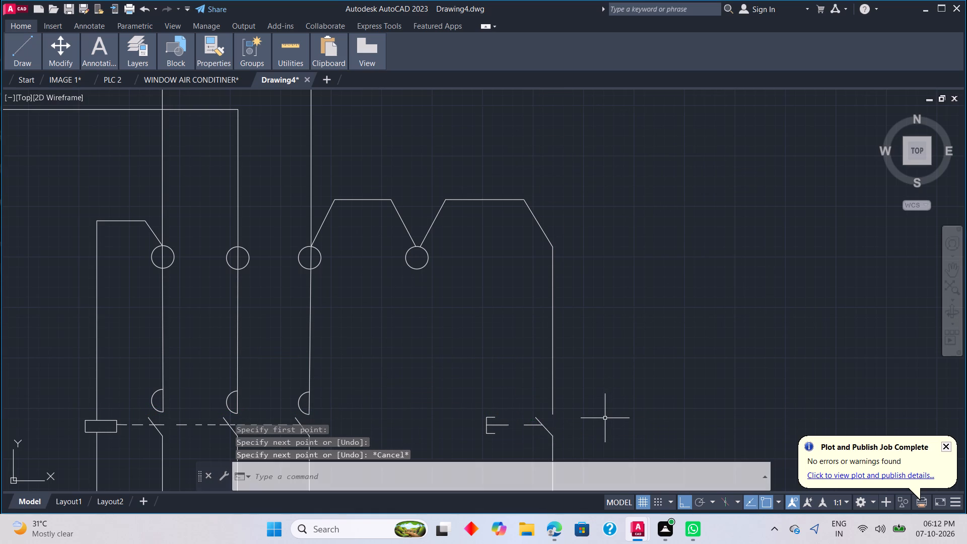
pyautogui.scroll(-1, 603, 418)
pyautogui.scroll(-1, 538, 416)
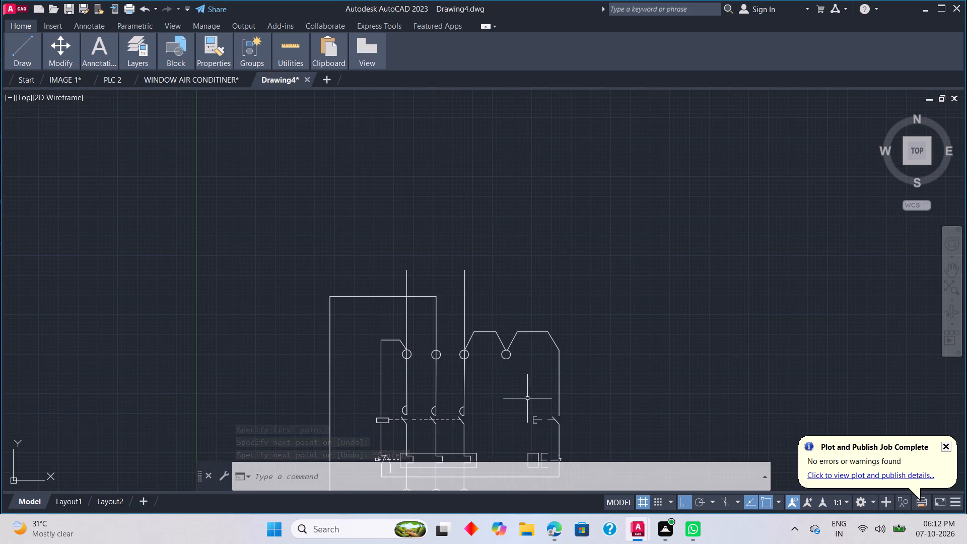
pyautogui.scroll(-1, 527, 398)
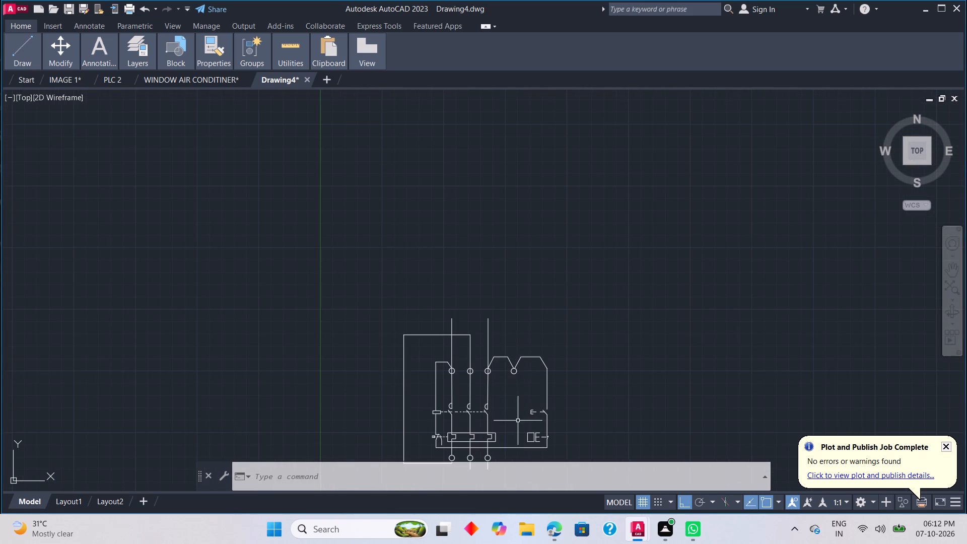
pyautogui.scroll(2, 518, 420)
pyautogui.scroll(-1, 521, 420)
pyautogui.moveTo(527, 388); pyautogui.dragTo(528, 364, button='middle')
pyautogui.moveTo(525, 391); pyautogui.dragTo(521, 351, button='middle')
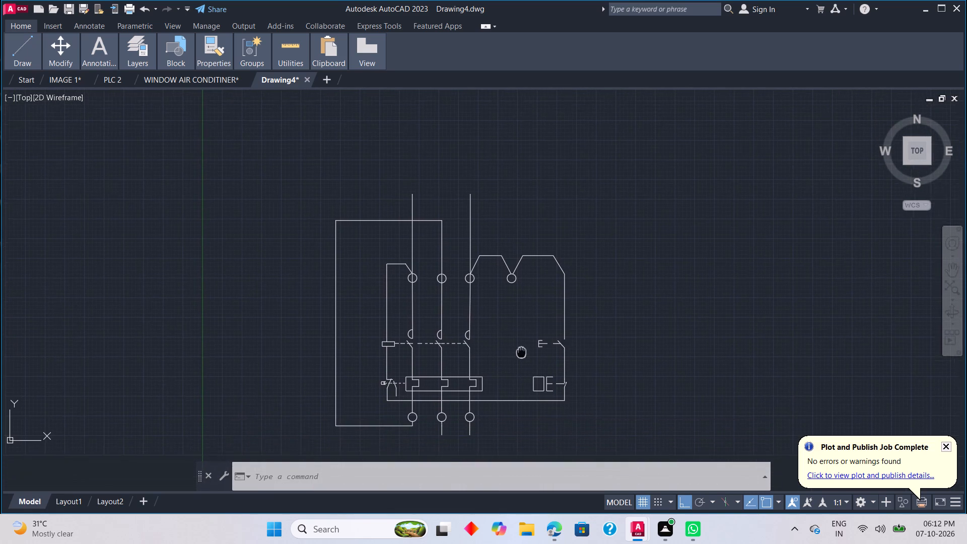
# Draw a branch from the wire between the push buttons: horizontal toward the contactor, about 2.9 units up, ending in a slanted open-contact blade about 1.2 units long.
pyautogui.moveTo(521, 351); pyautogui.dragTo(521, 349, button='middle')
pyautogui.scroll(-1, 521, 347)
pyautogui.scroll(2, 543, 354)
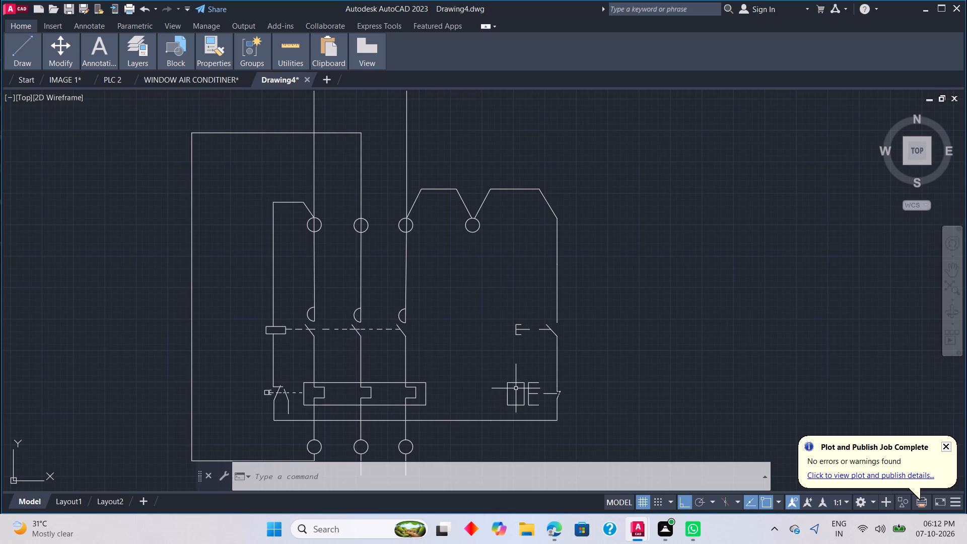
pyautogui.press('l')
pyautogui.press('space')
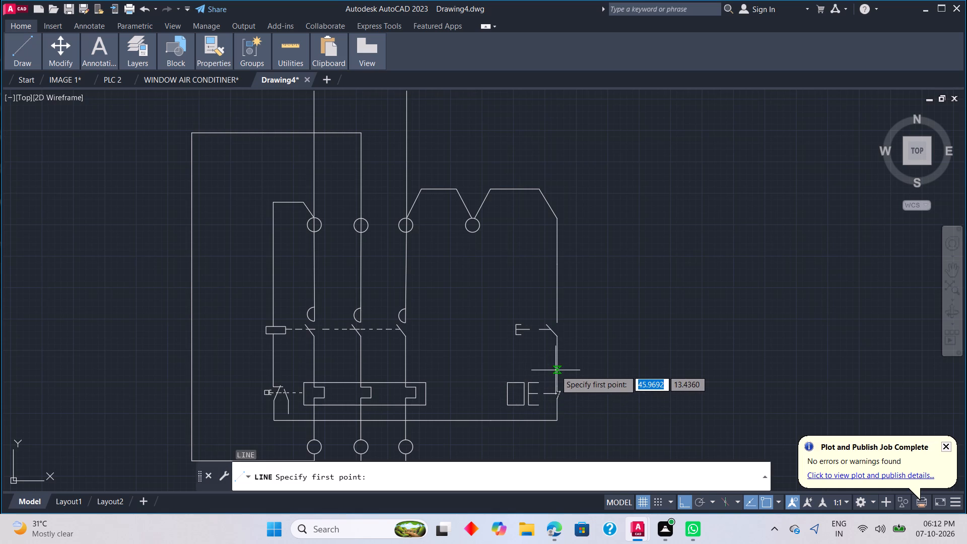
pyautogui.click(557, 373)
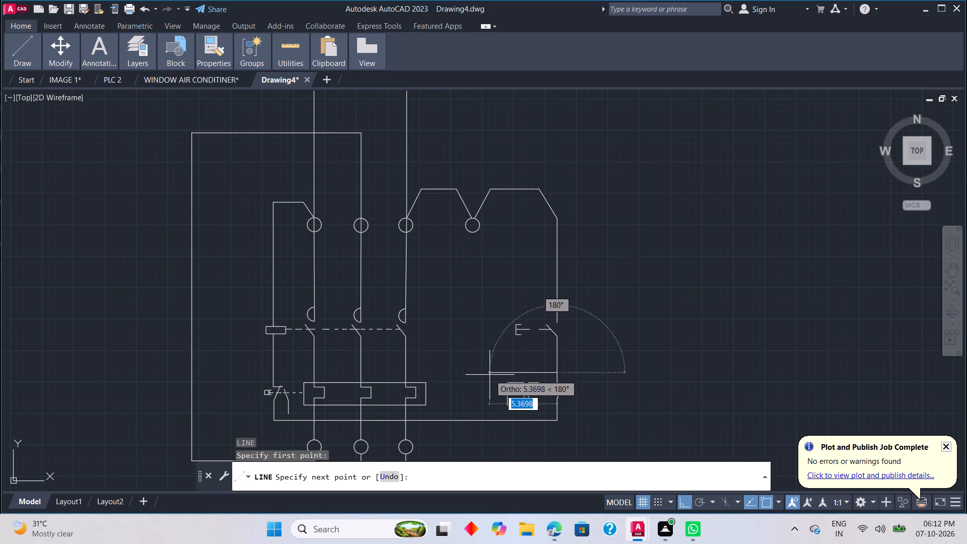
pyautogui.click(479, 377)
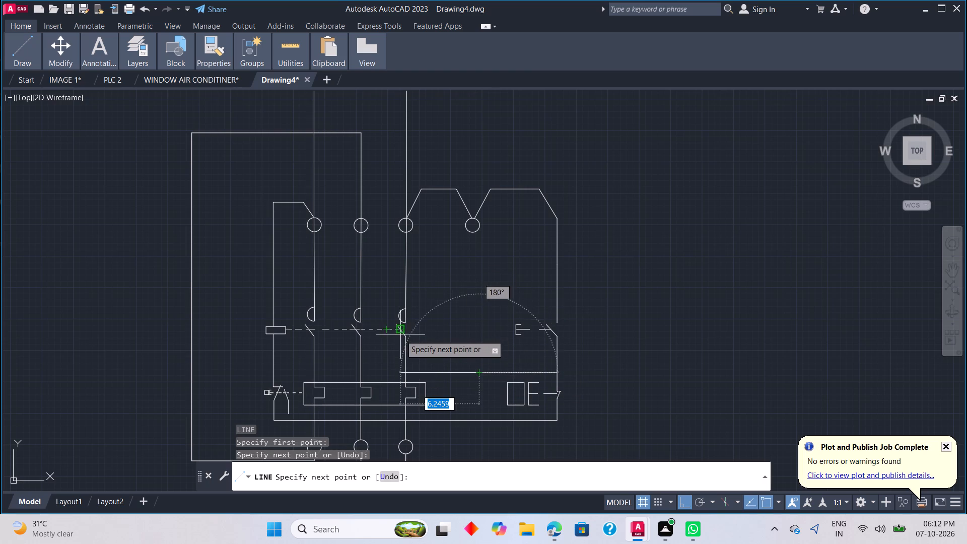
pyautogui.click(478, 335)
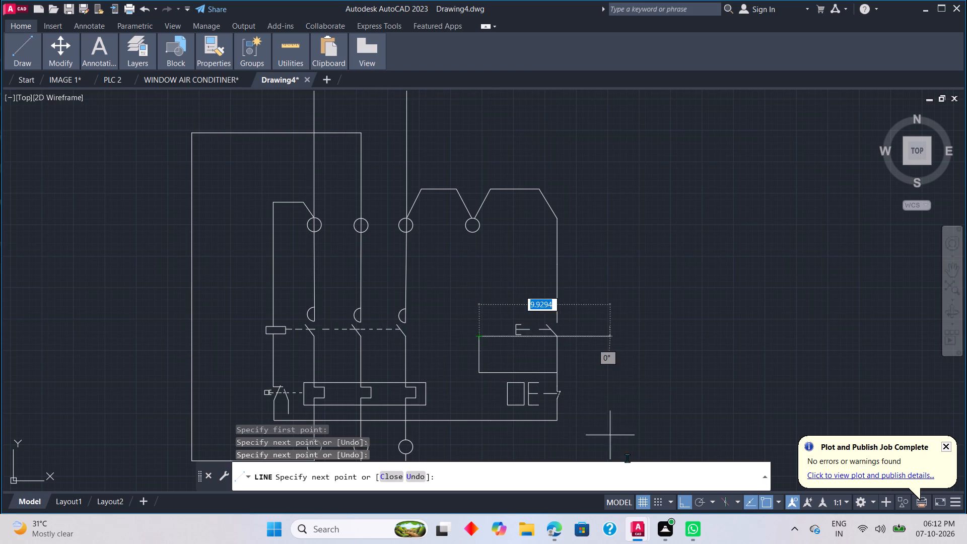
pyautogui.click(689, 506)
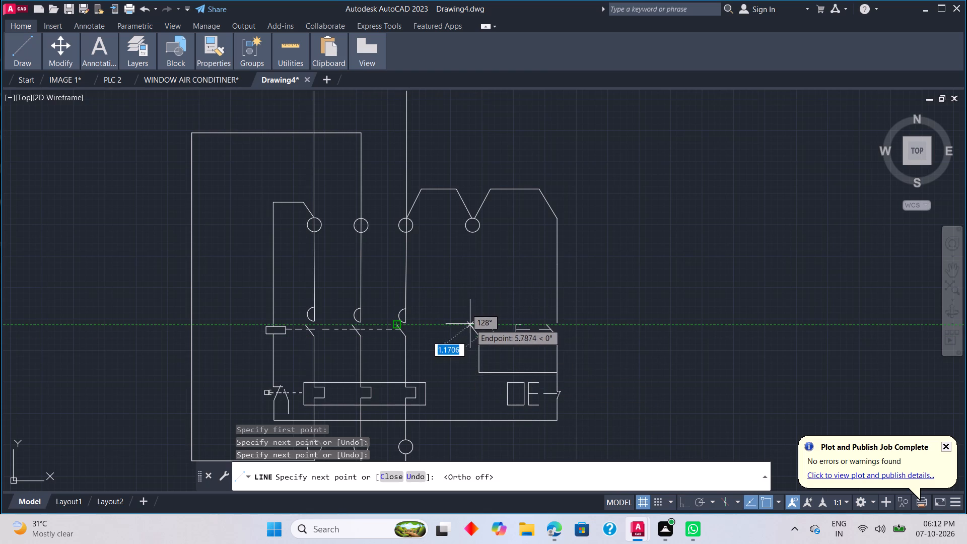
pyautogui.click(471, 323)
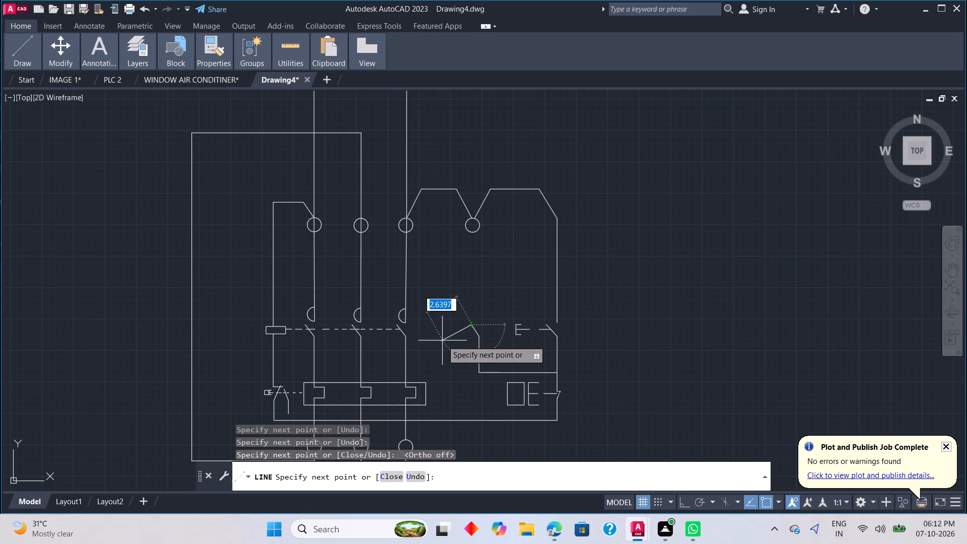
pyautogui.press('Escape')
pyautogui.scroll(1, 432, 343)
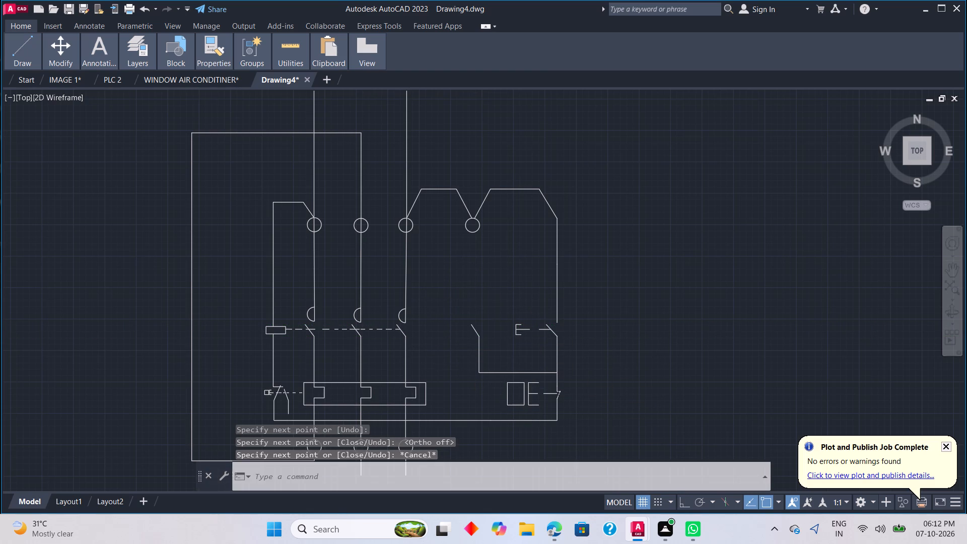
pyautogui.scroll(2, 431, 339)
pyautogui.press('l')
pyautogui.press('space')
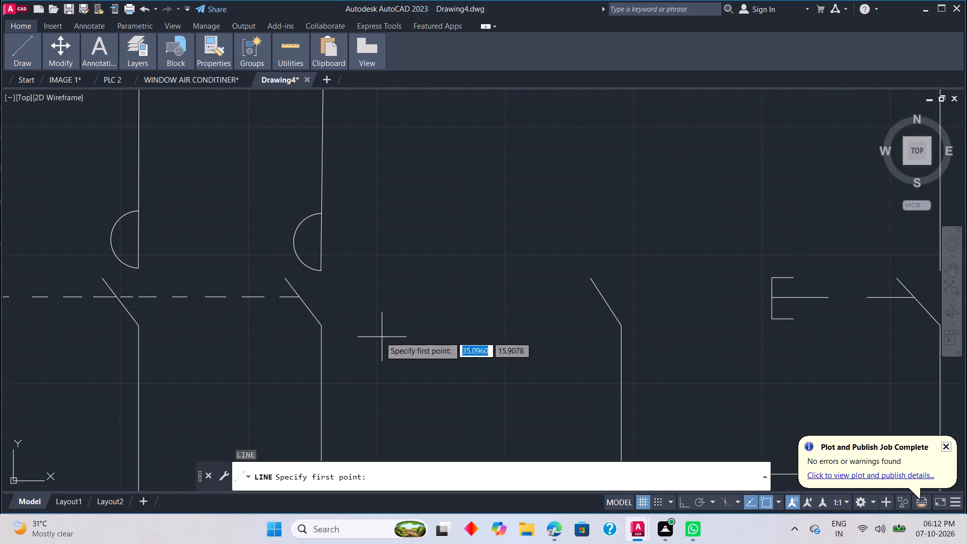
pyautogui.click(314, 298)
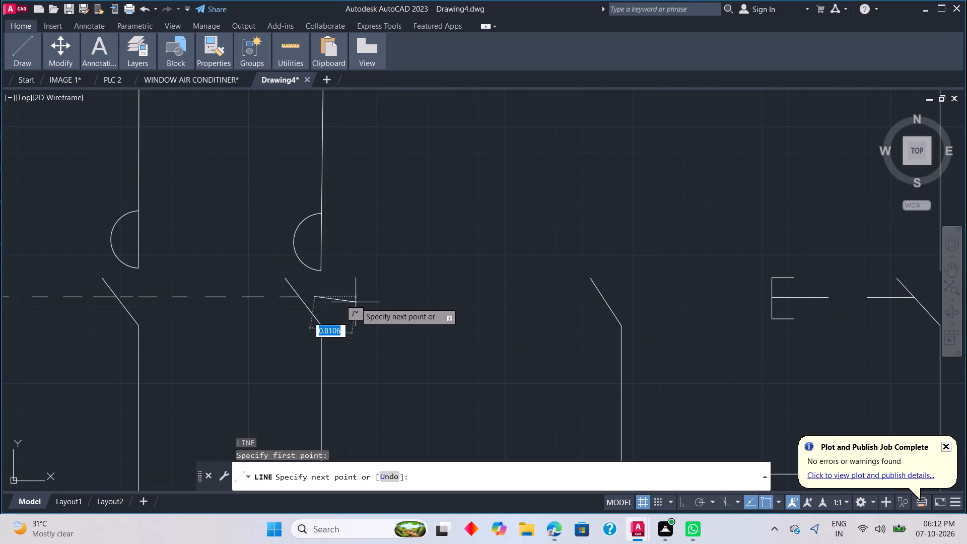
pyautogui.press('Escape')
# Turn Ortho on.
pyautogui.click(686, 501)
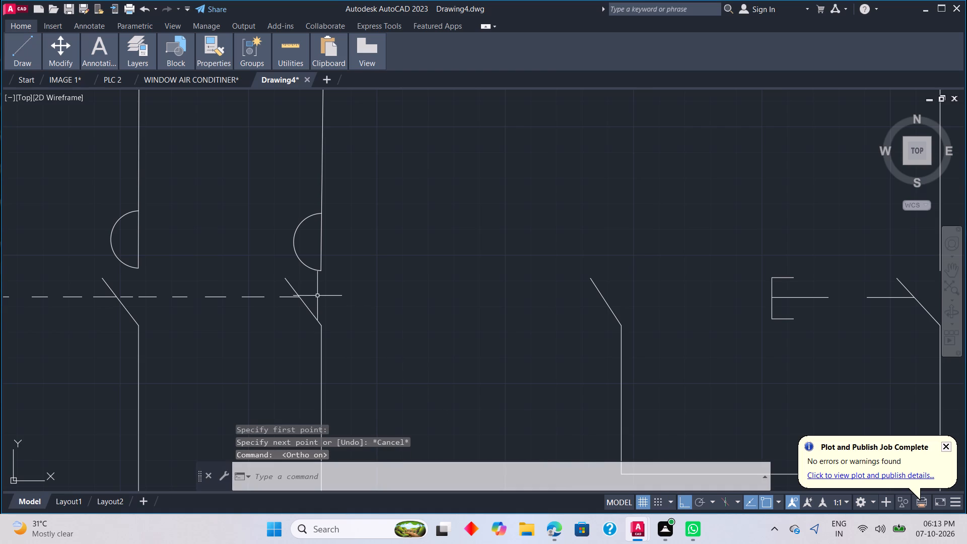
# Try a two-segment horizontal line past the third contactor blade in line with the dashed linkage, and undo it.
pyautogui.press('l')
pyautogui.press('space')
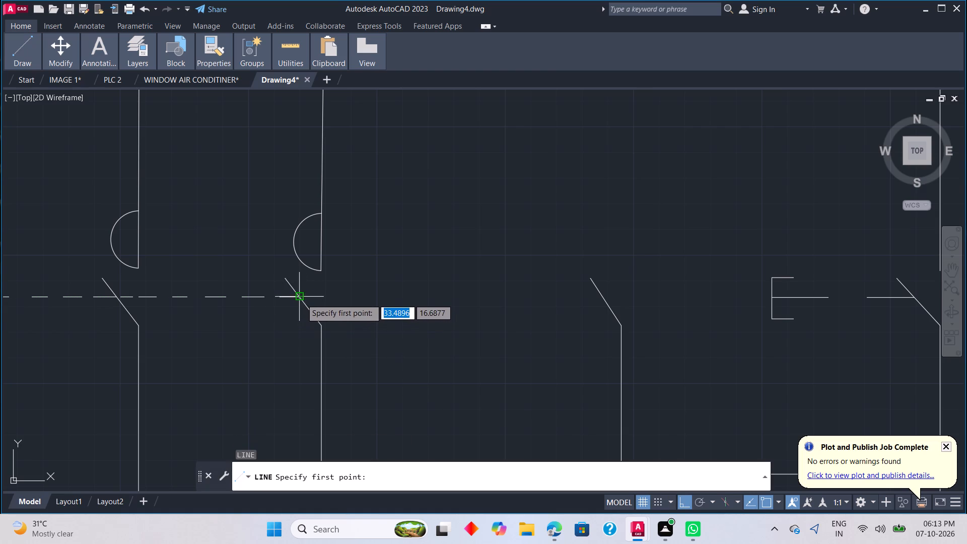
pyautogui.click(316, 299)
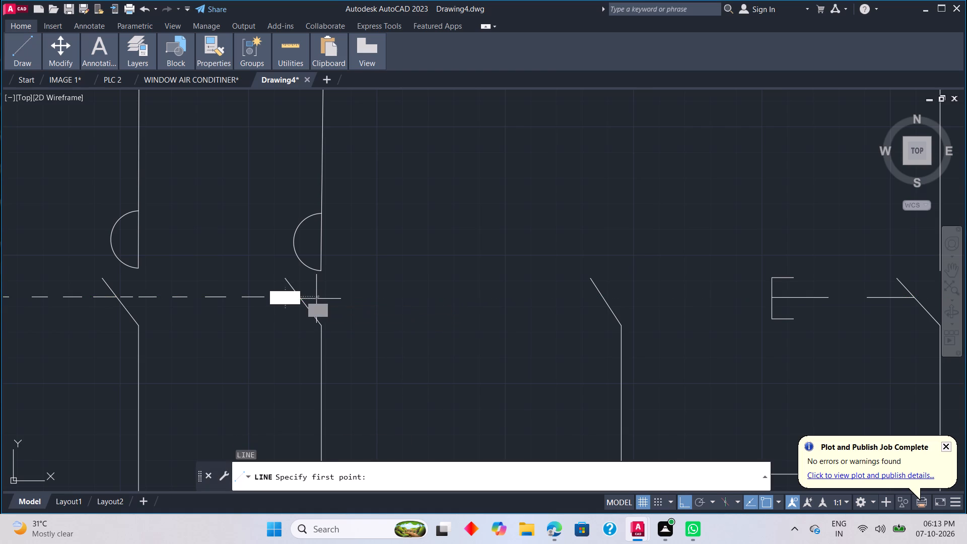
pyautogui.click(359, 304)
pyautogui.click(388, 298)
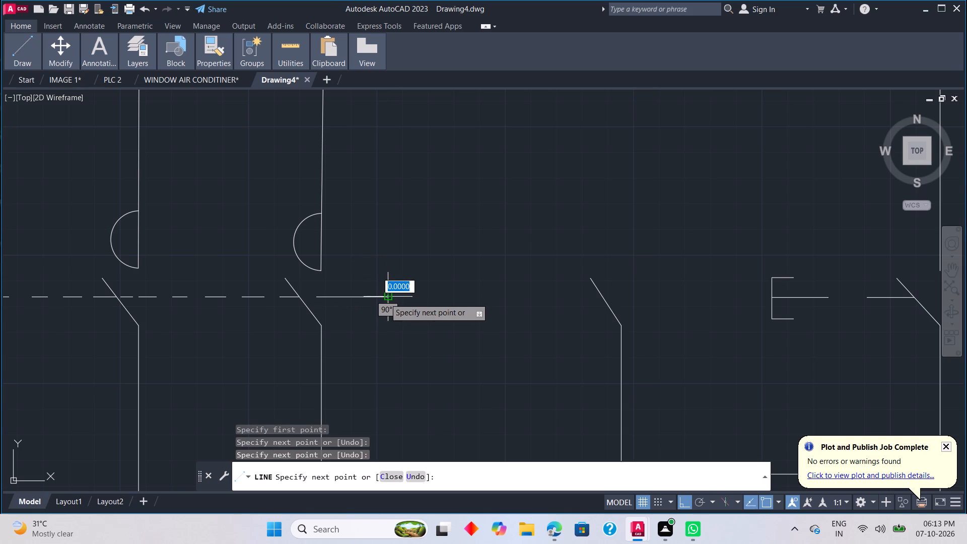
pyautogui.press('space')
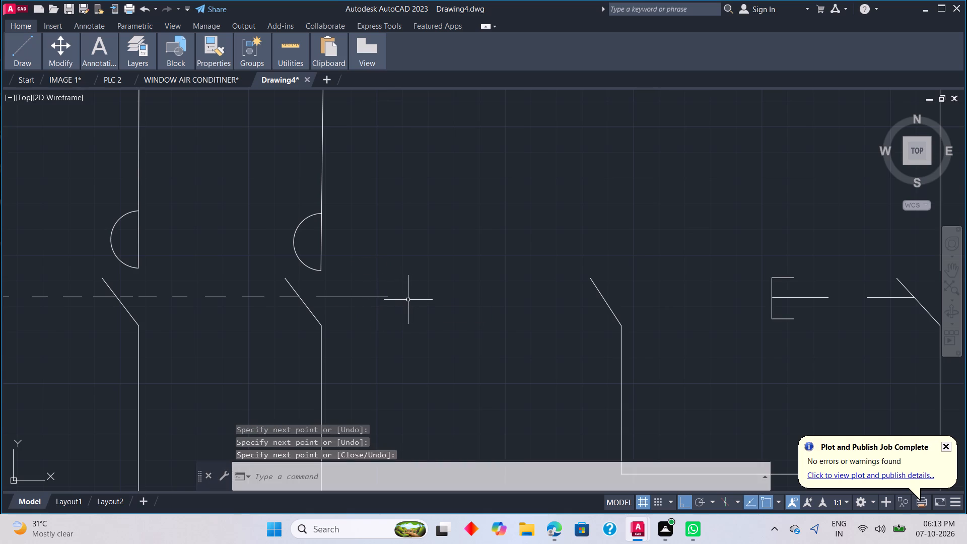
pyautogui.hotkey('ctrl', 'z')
# Draw three short, spaced horizontal dashes past the third contactor blade, continuing the dashed linkage toward the new auxiliary contact.
pyautogui.press('l')
pyautogui.press('space')
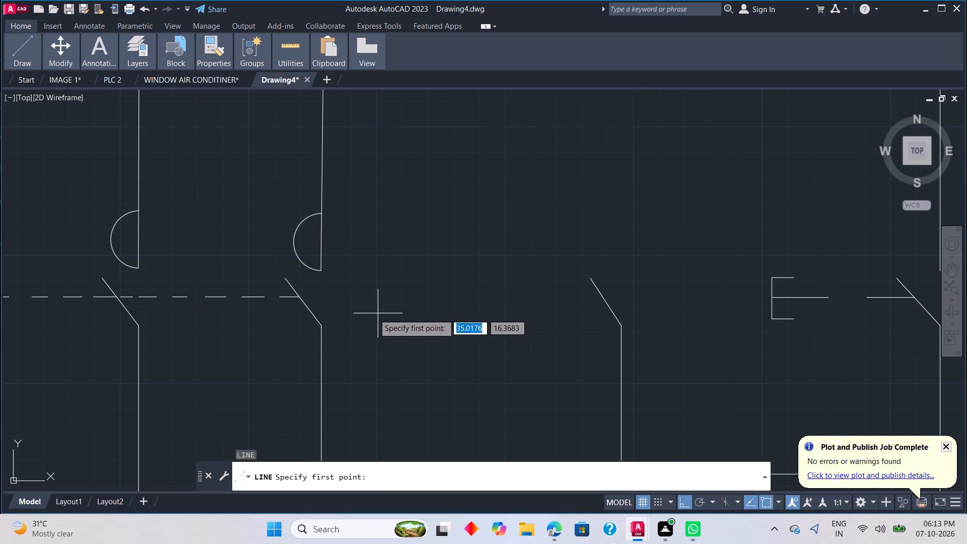
pyautogui.click(326, 298)
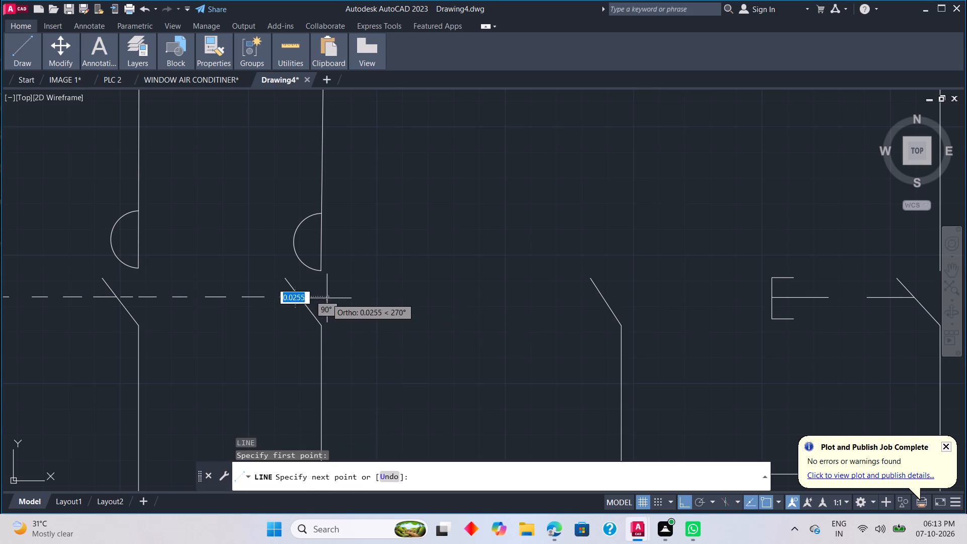
pyautogui.click(350, 300)
pyautogui.press('Escape')
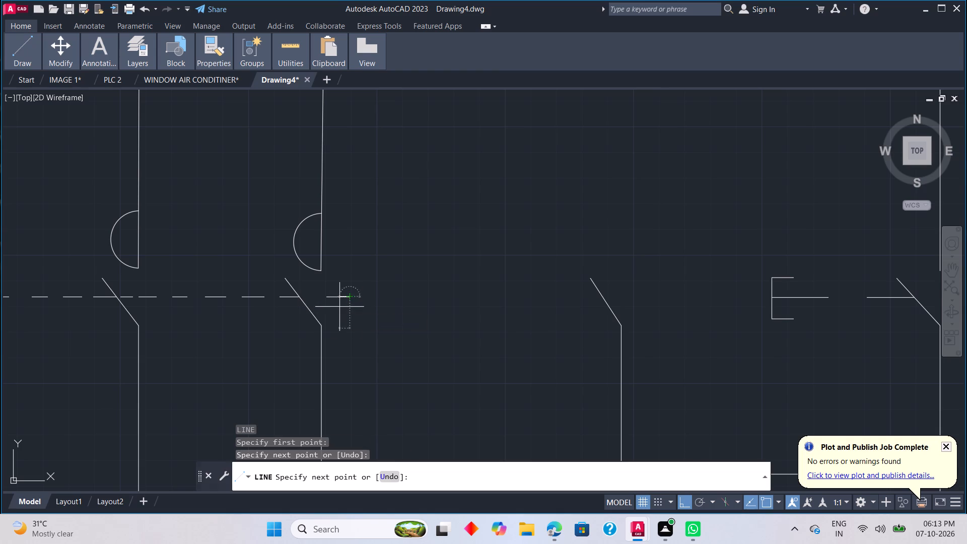
pyautogui.press('space')
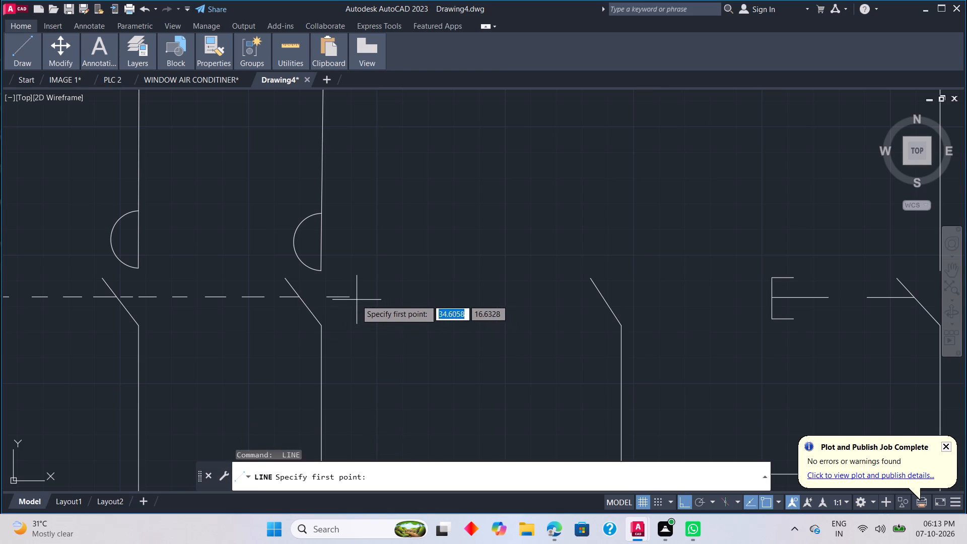
pyautogui.click(372, 298)
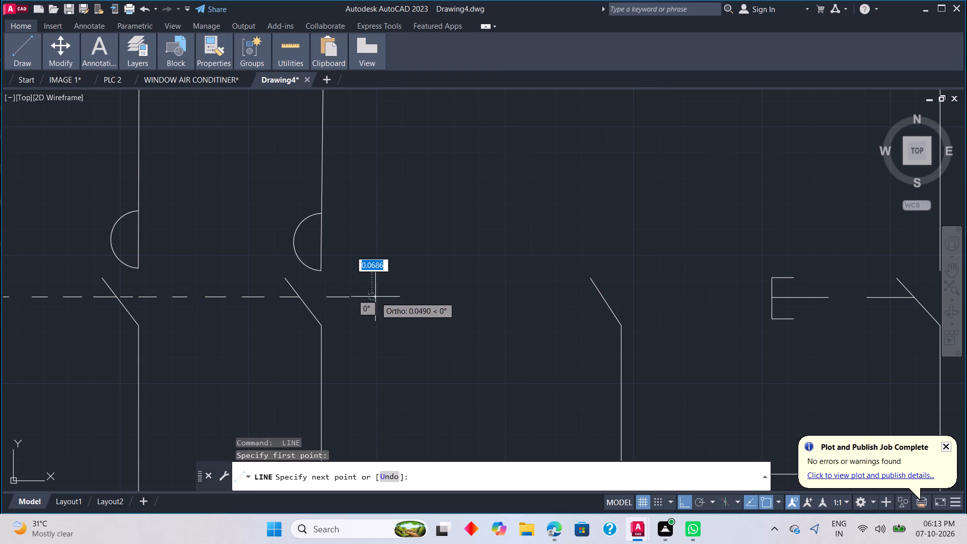
pyautogui.click(396, 298)
pyautogui.press('Escape')
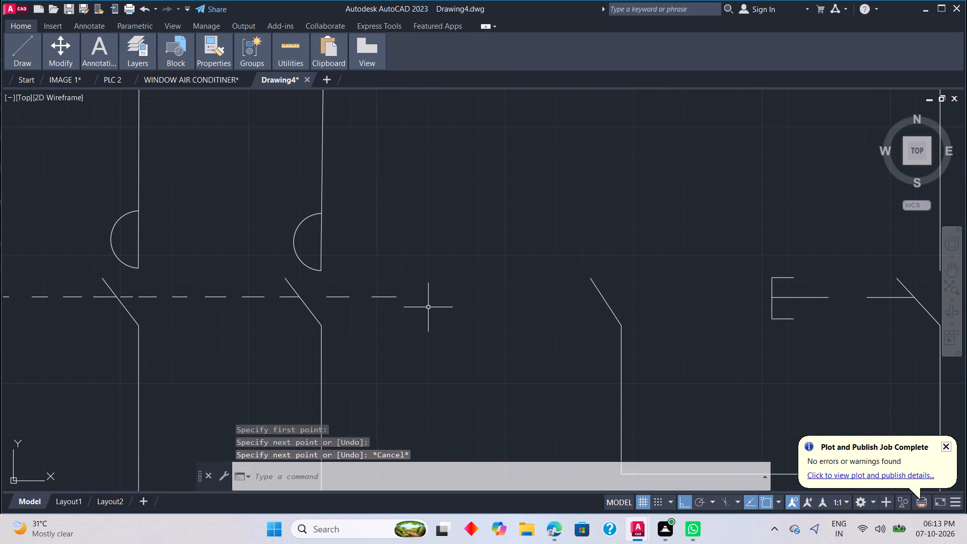
pyautogui.press('space')
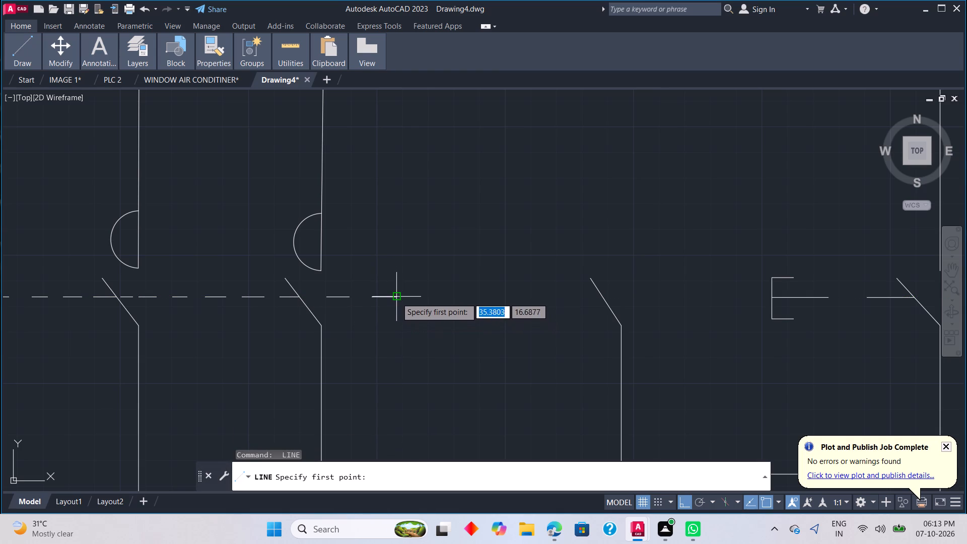
pyautogui.click(420, 299)
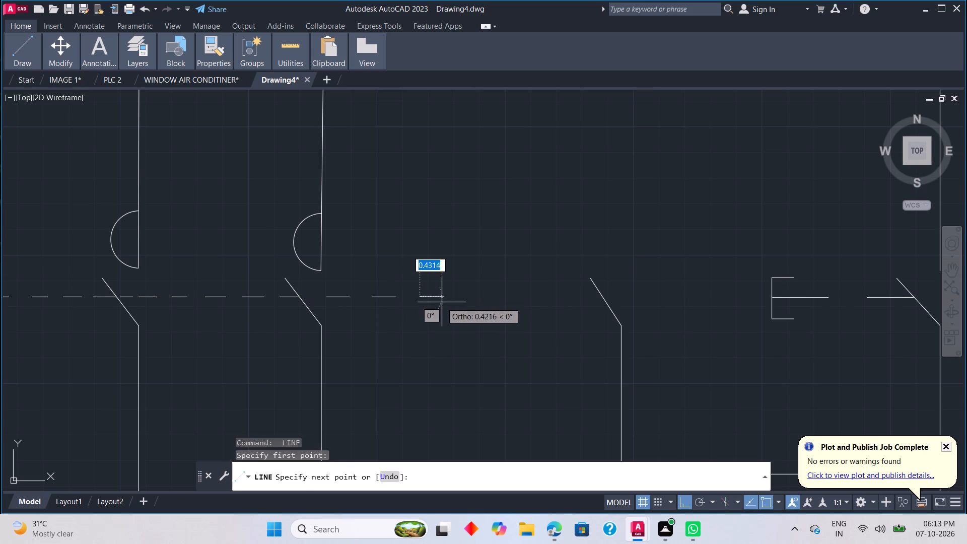
pyautogui.click(448, 303)
pyautogui.press('Escape')
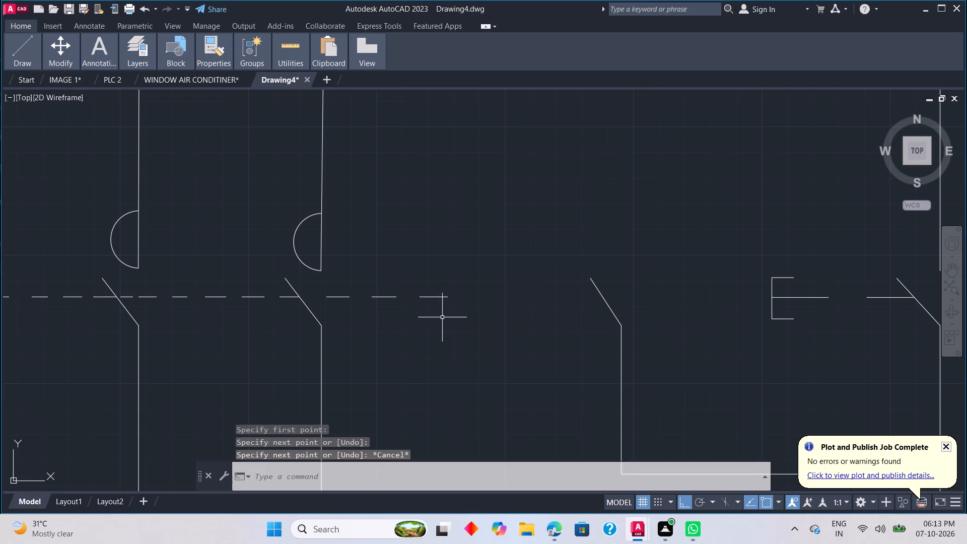
# Draw two more horizontal dashes, each about 0.5 units long, extending the linkage to just before the auxiliary contact blade.
pyautogui.scroll(-2, 468, 334)
pyautogui.moveTo(449, 365); pyautogui.dragTo(383, 381, button='middle')
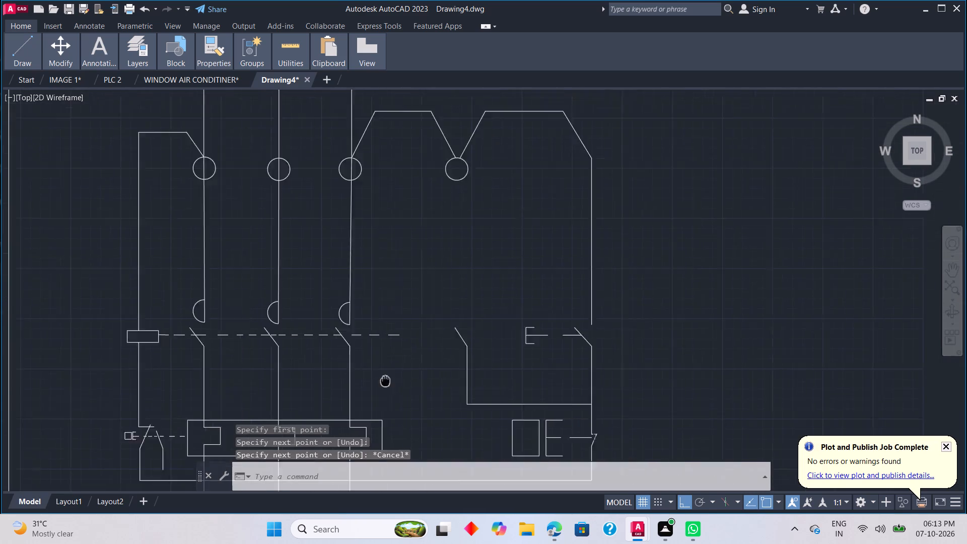
pyautogui.moveTo(383, 381); pyautogui.dragTo(304, 400, button='middle')
pyautogui.press('space')
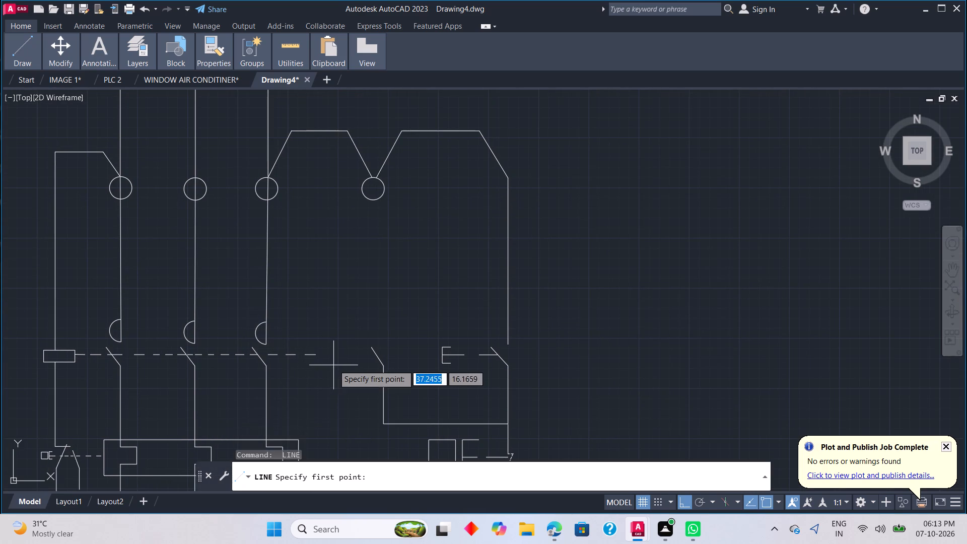
pyautogui.scroll(2, 334, 365)
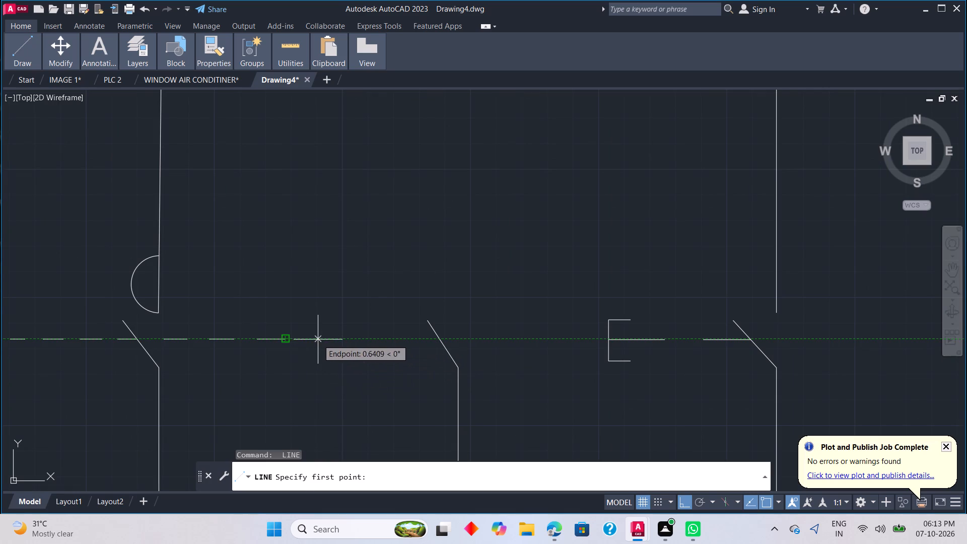
pyautogui.click(318, 339)
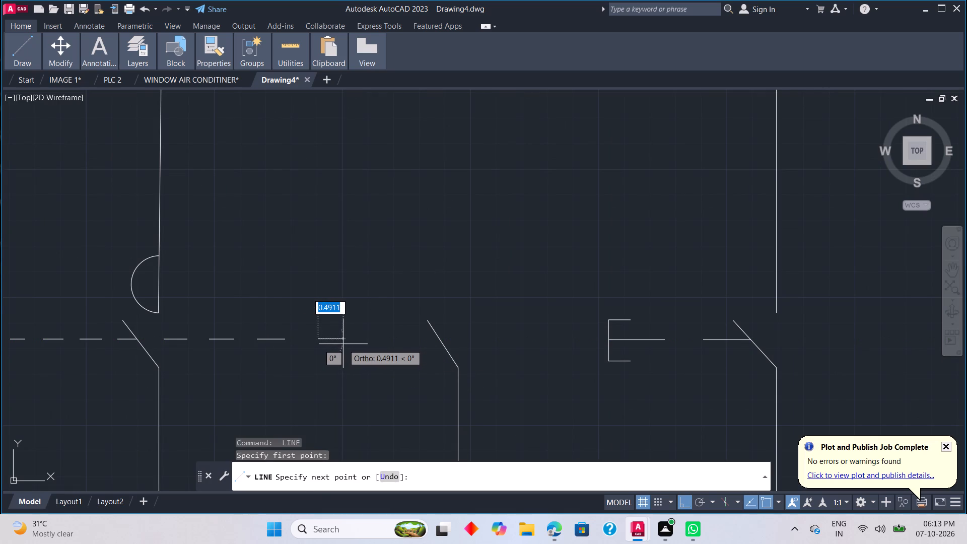
pyautogui.click(346, 344)
pyautogui.press('Escape')
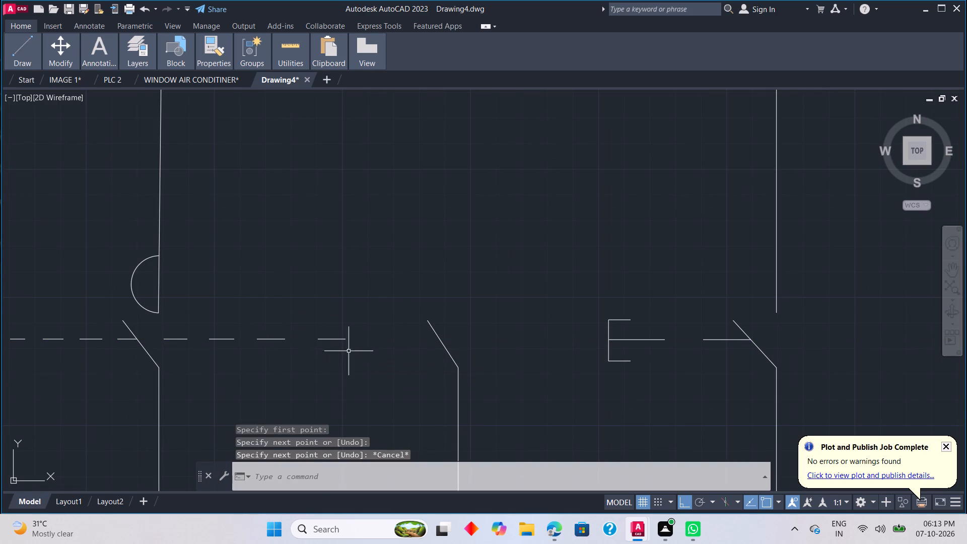
pyautogui.press('l')
pyautogui.press('space')
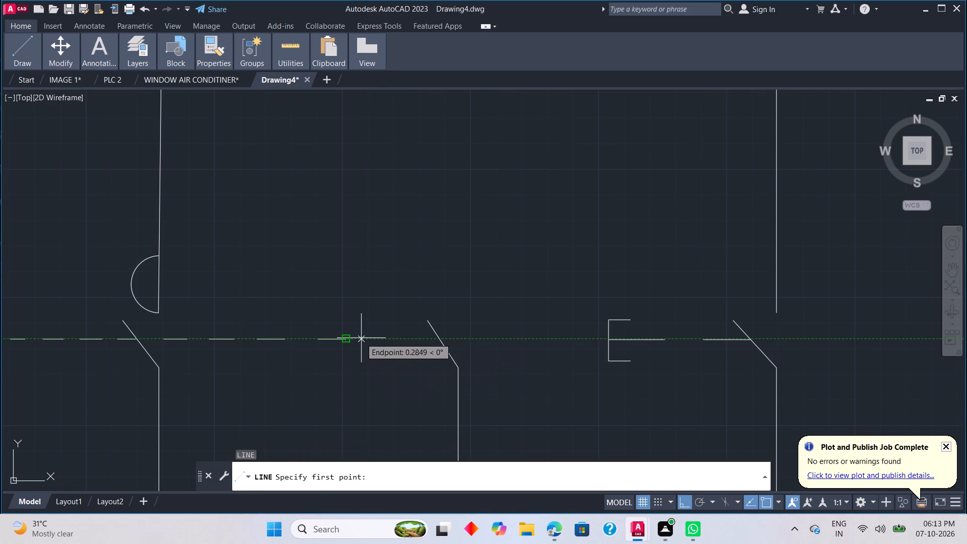
pyautogui.click(371, 339)
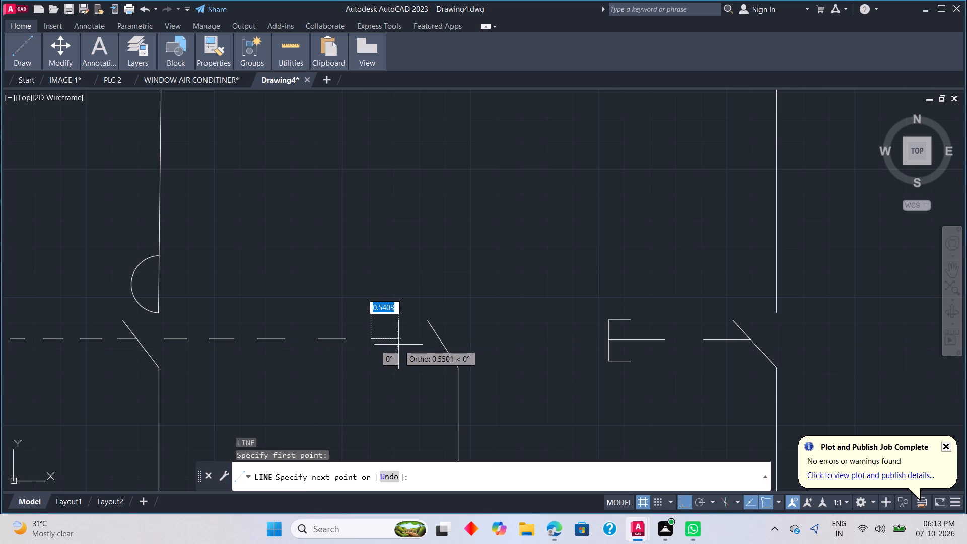
pyautogui.click(398, 345)
pyautogui.press('Escape')
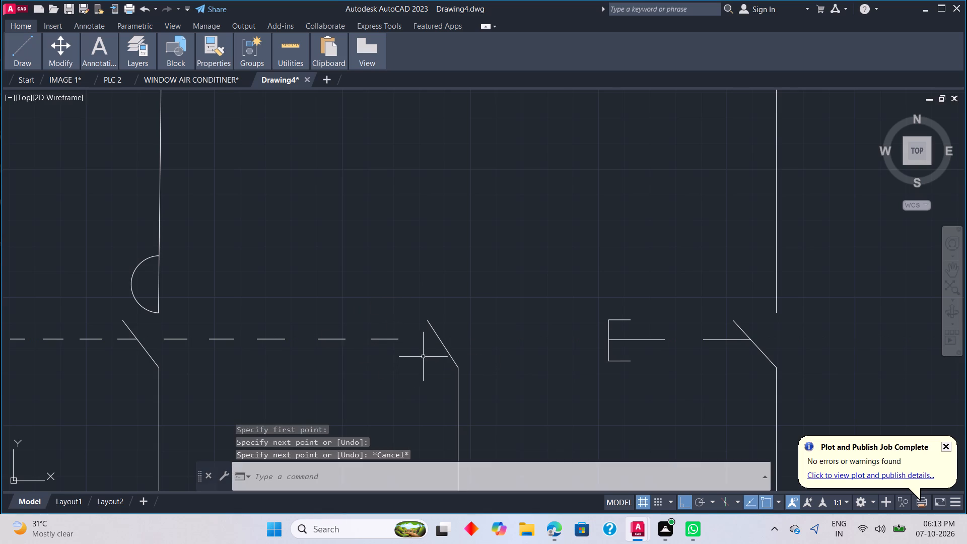
# Draw the last linkage dash, about 0.38 units long, ending on the auxiliary contact's slanted blade.
pyautogui.press('space')
pyautogui.scroll(2, 409, 346)
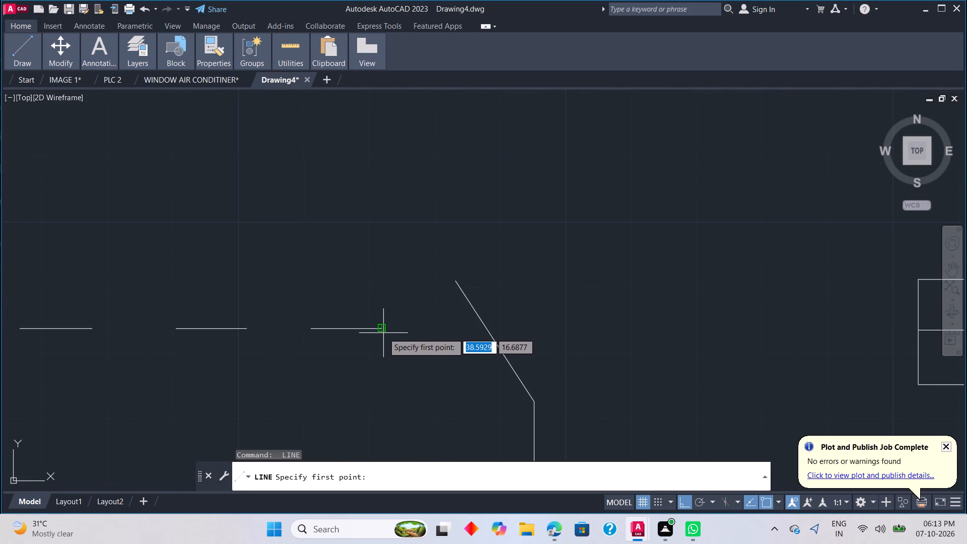
pyautogui.click(437, 328)
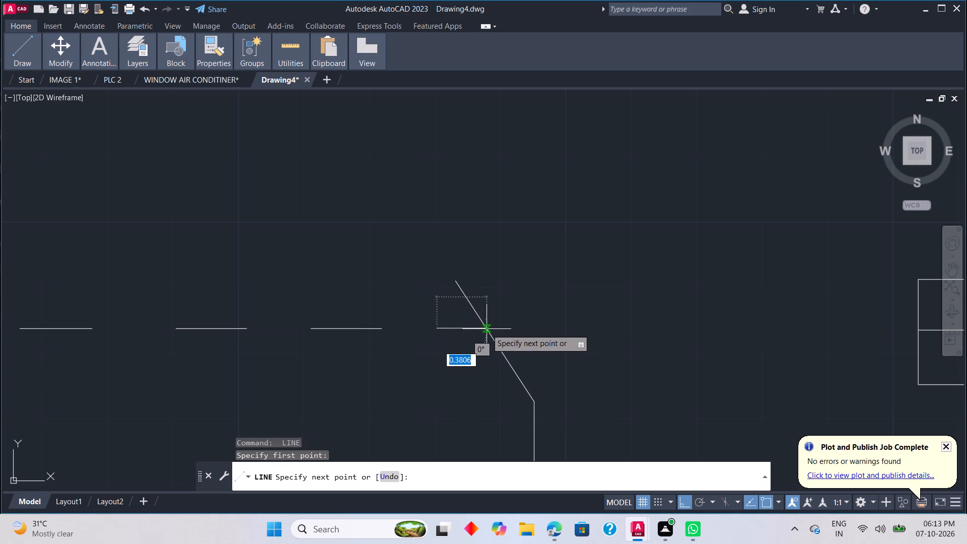
pyautogui.click(487, 329)
pyautogui.press('Escape')
pyautogui.scroll(-1, 436, 398)
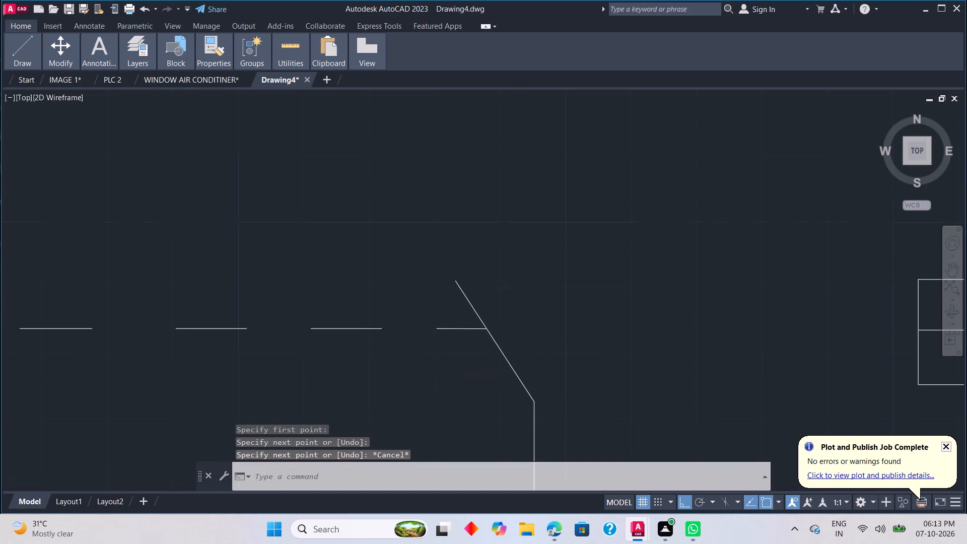
# Draw a vertical line about 7.2 units long from the bottom of the fourth upper terminal circle down to just above the auxiliary contact blade.
pyautogui.scroll(-5, 436, 398)
pyautogui.scroll(-1, 447, 354)
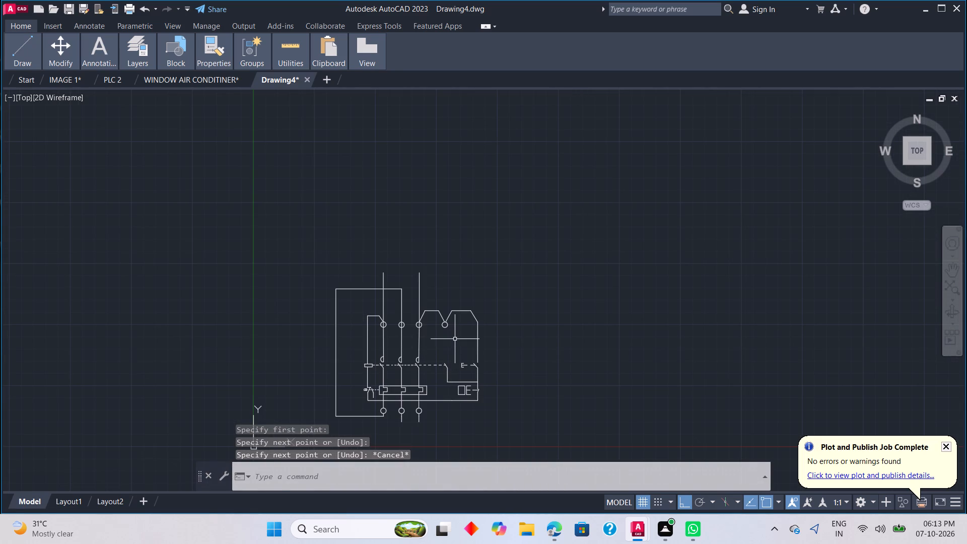
pyautogui.middleClick(463, 328)
pyautogui.scroll(-1, 460, 338)
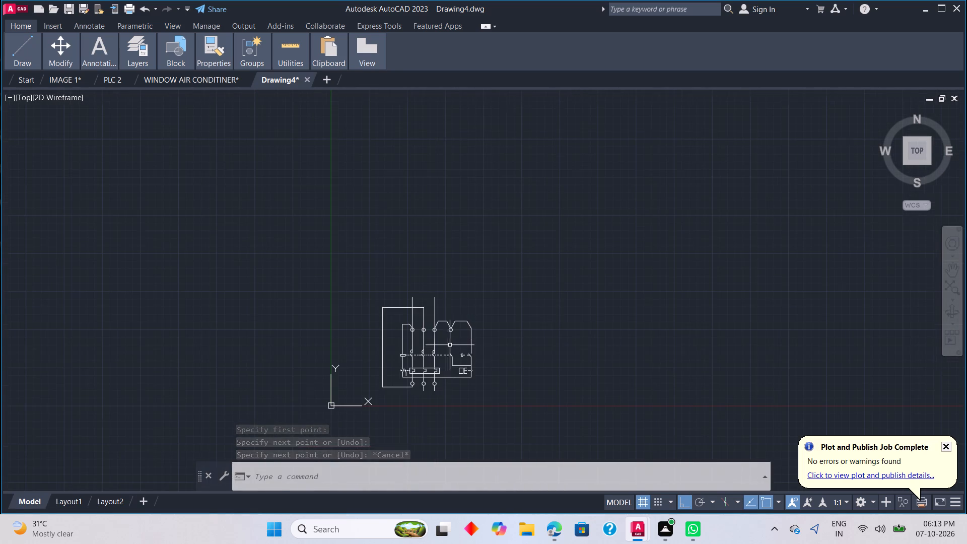
pyautogui.moveTo(449, 347); pyautogui.dragTo(500, 278, button='middle')
pyautogui.scroll(2, 468, 305)
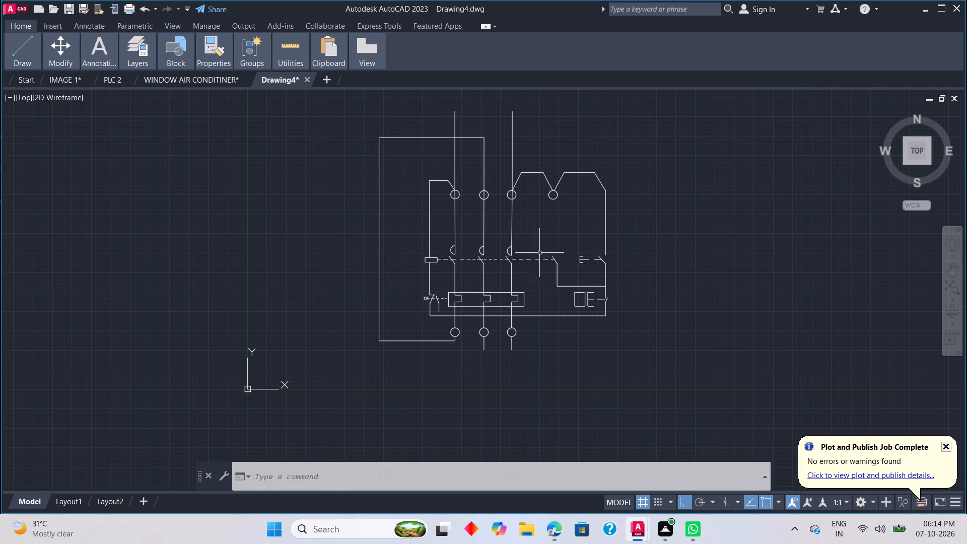
pyautogui.write('L')
pyautogui.press('space')
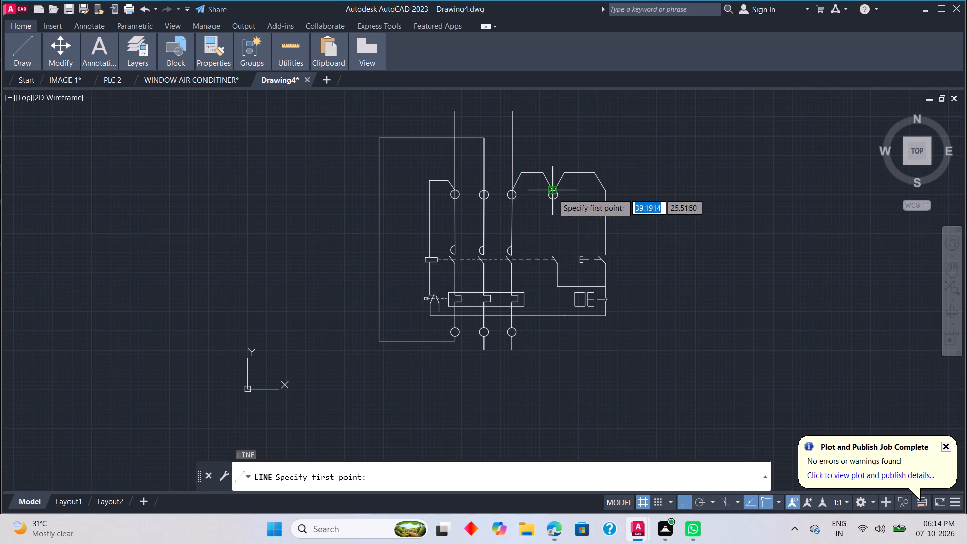
pyautogui.click(553, 199)
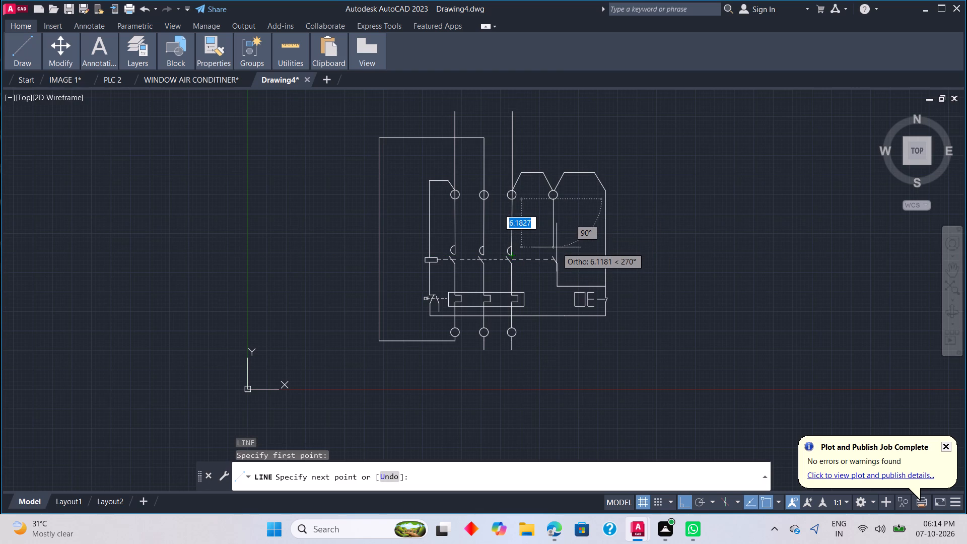
pyautogui.scroll(4, 557, 247)
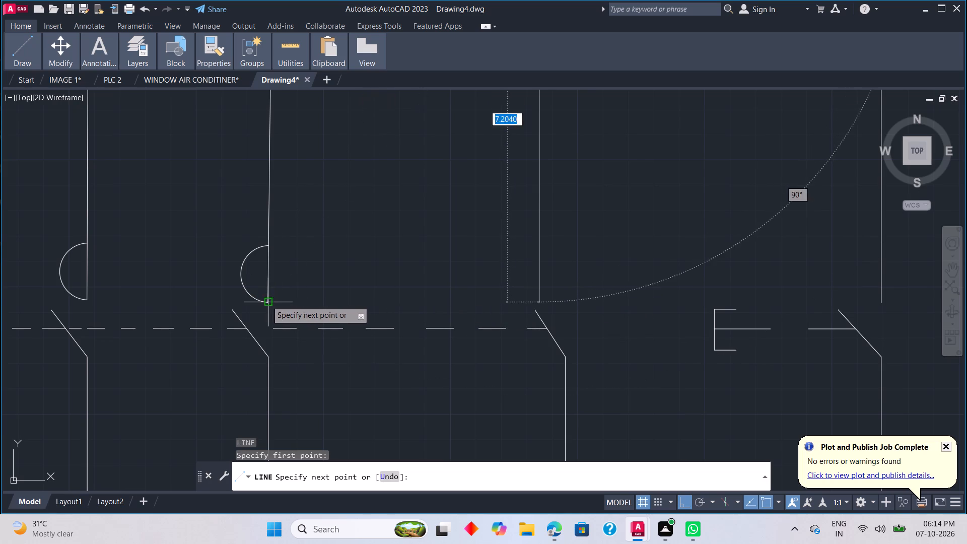
pyautogui.click(484, 301)
pyautogui.press('Escape')
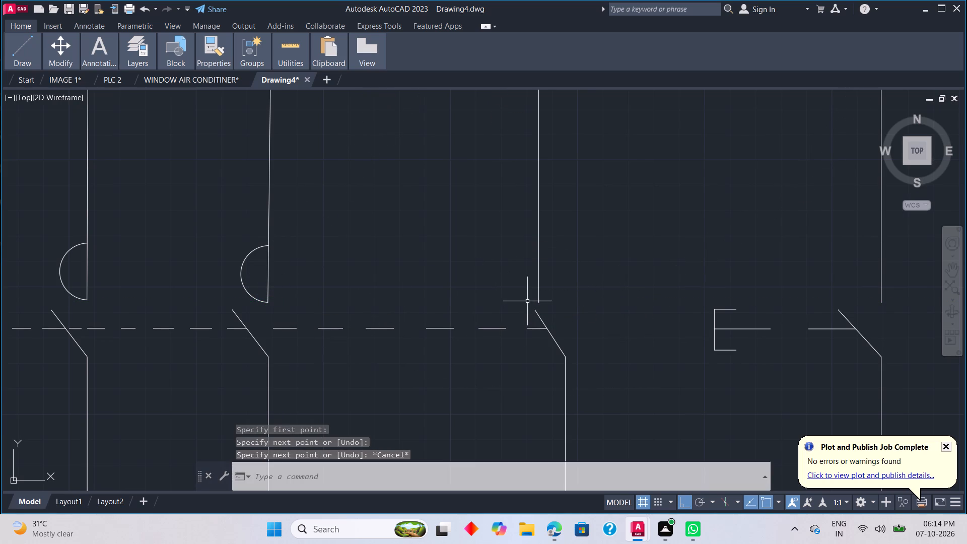
# Draw a small rectangle, about 0.69 by 0.71 units, beside the start pushbutton's E-shaped actuator, between it and the auxiliary contact.
pyautogui.scroll(-5, 579, 300)
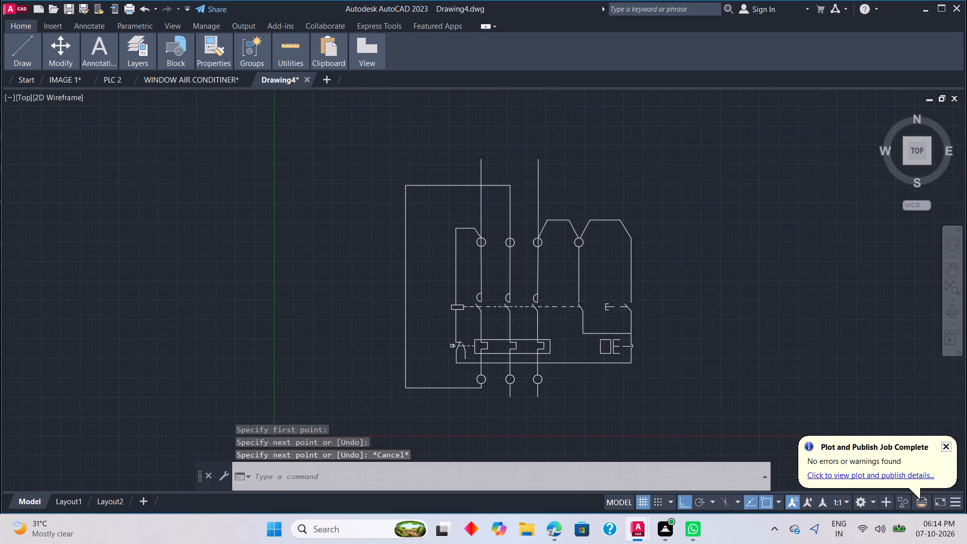
pyautogui.scroll(5, 595, 305)
pyautogui.scroll(-1, 593, 305)
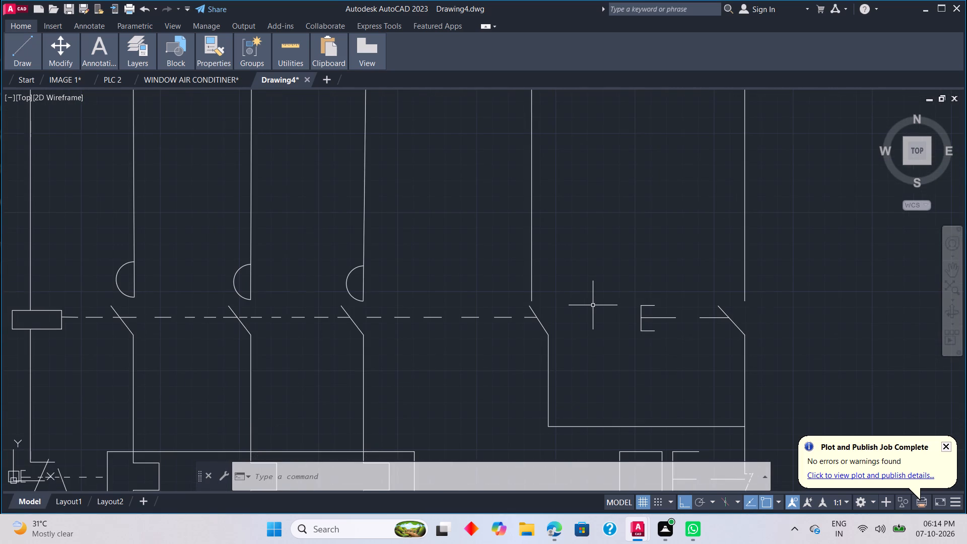
pyautogui.write('REC')
pyautogui.press('space')
pyautogui.scroll(1, 614, 342)
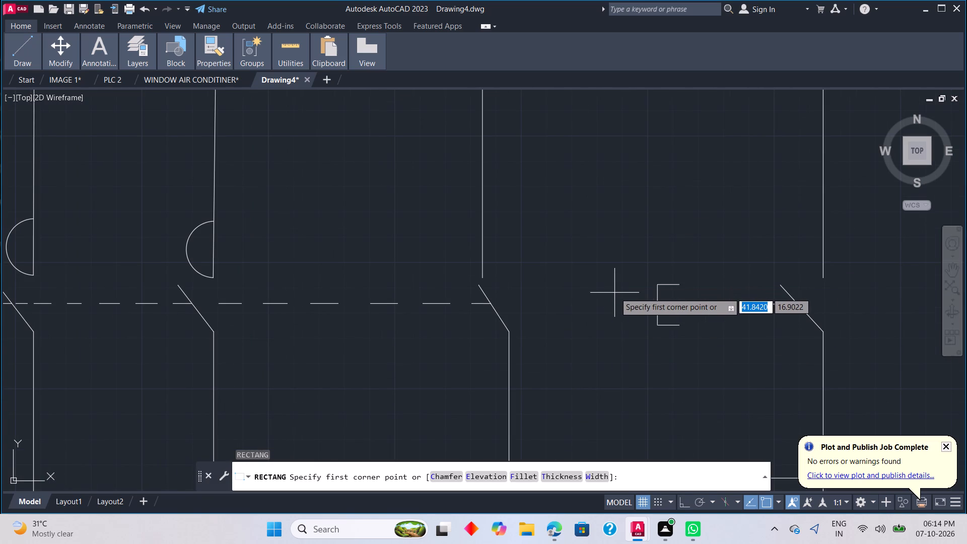
pyautogui.click(613, 288)
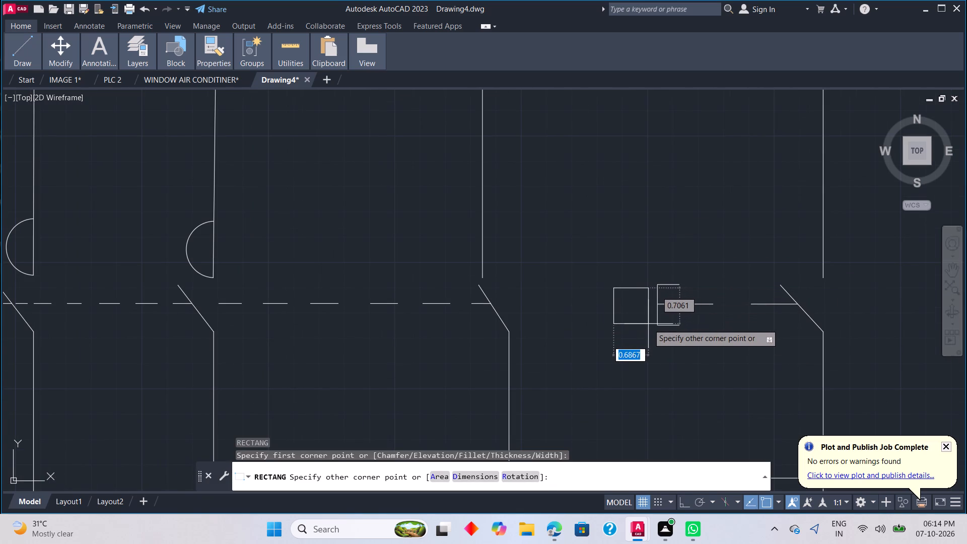
pyautogui.click(648, 324)
pyautogui.press('Escape')
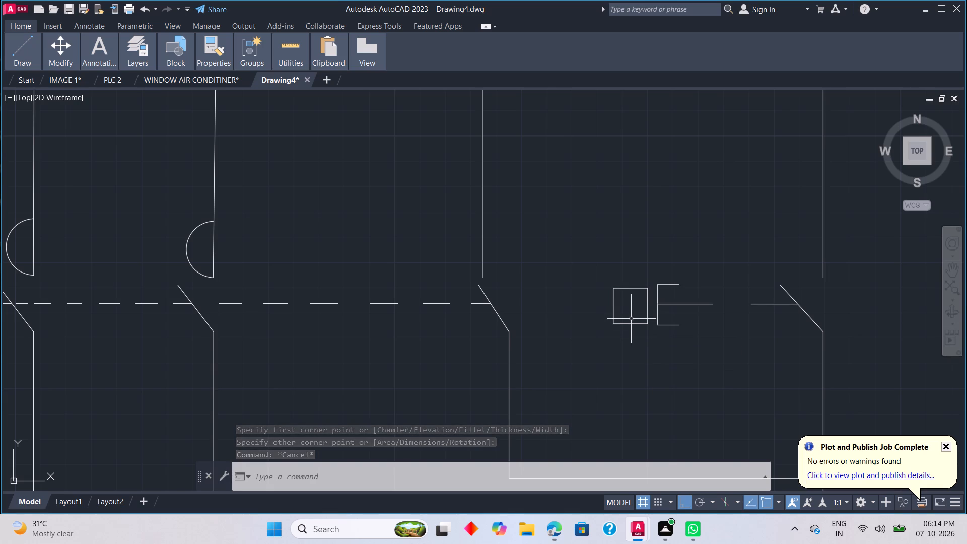
# Place the single-line text I, about 0.35 units high and unrotated, inside the small rectangle at the start pushbutton.
pyautogui.scroll(-1, 627, 318)
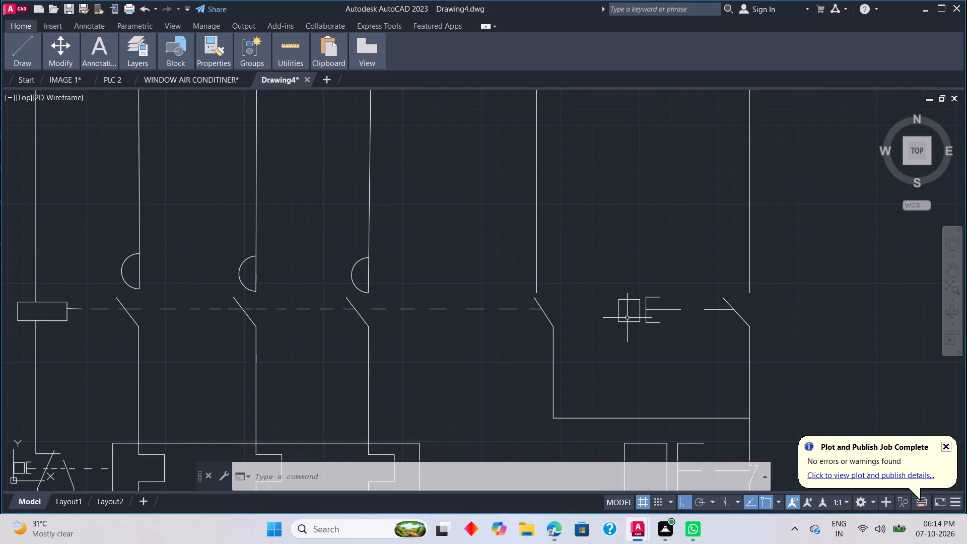
pyautogui.write('TE')
pyautogui.press('x')
pyautogui.write('TV')
pyautogui.press('space')
pyautogui.scroll(2, 629, 312)
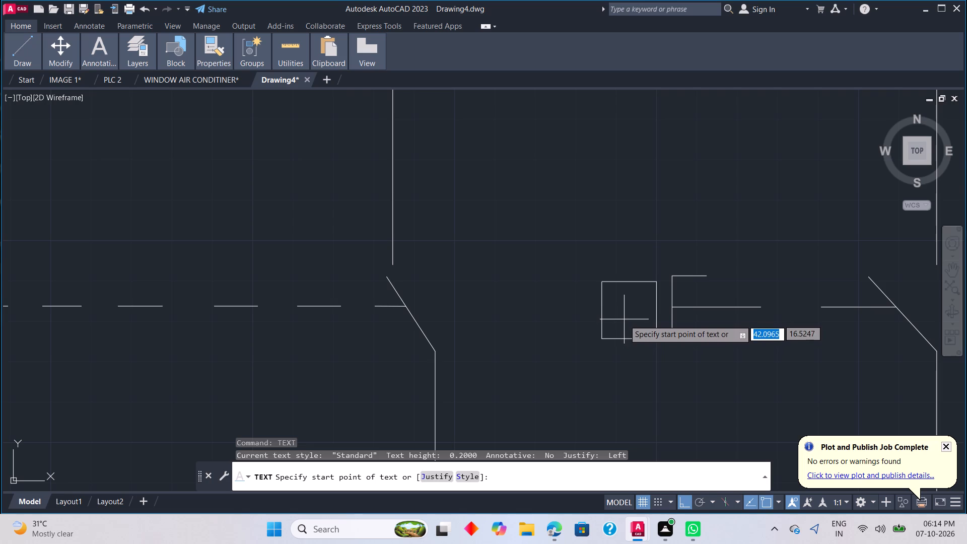
pyautogui.click(614, 324)
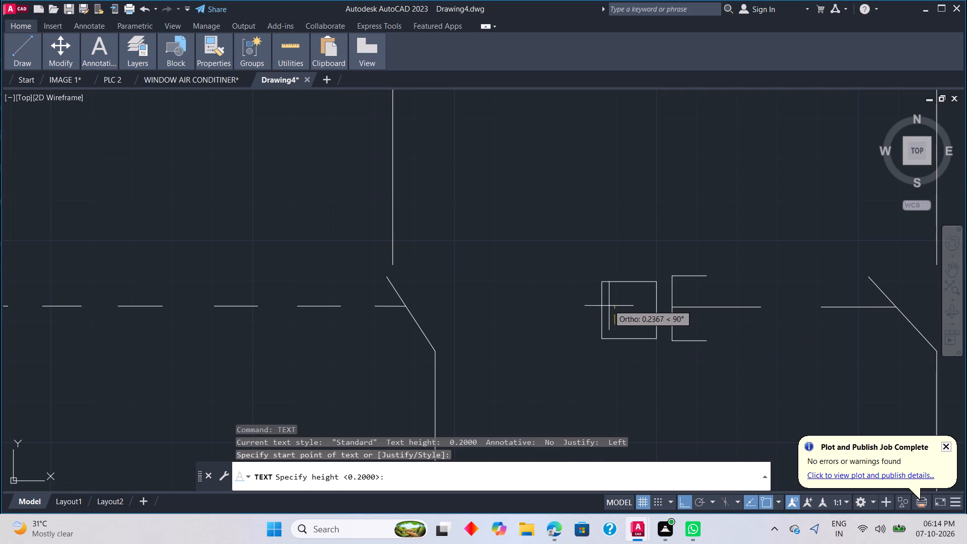
pyautogui.click(610, 296)
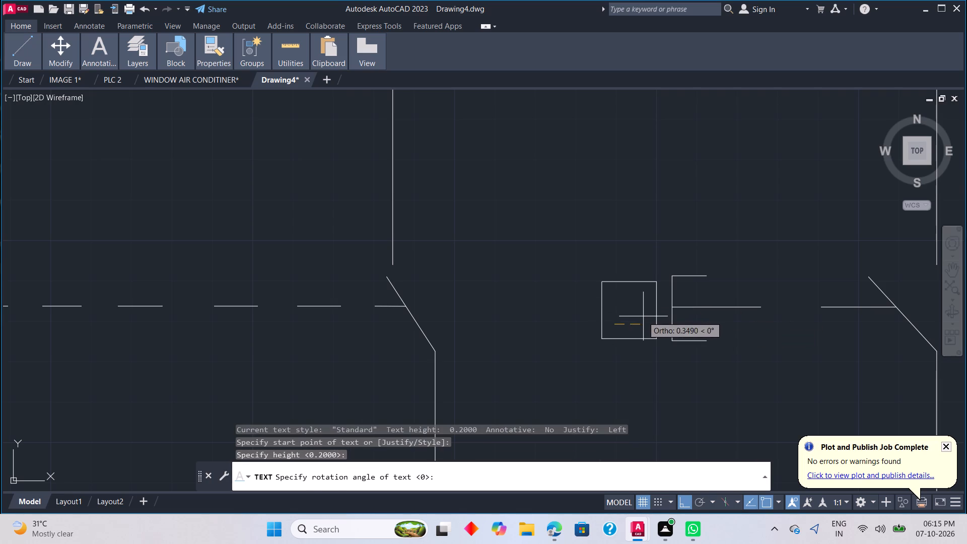
pyautogui.click(641, 317)
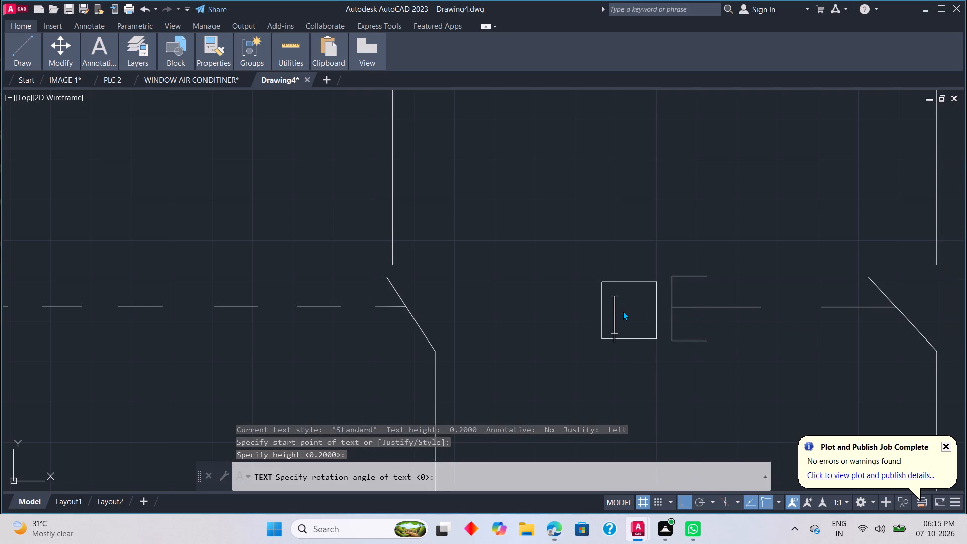
pyautogui.press('i')
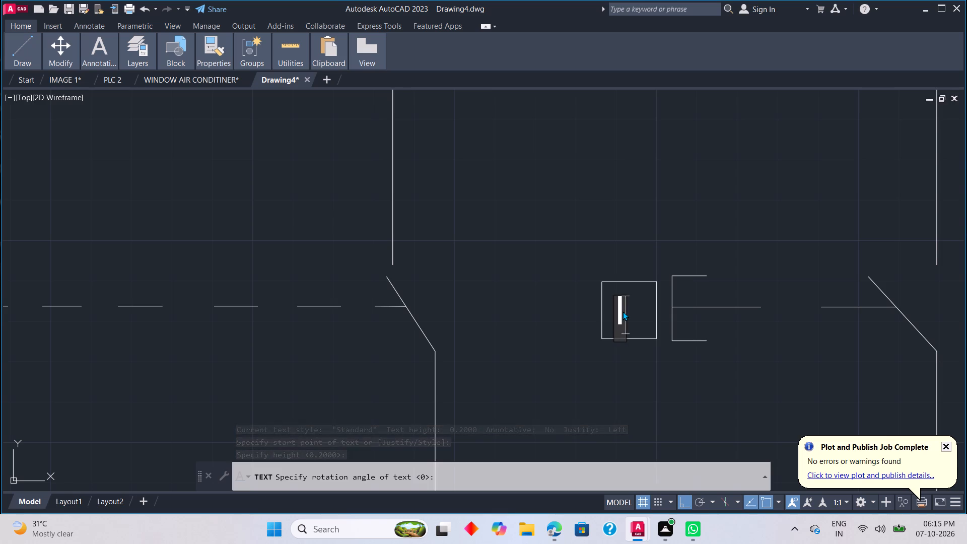
pyautogui.click(654, 191)
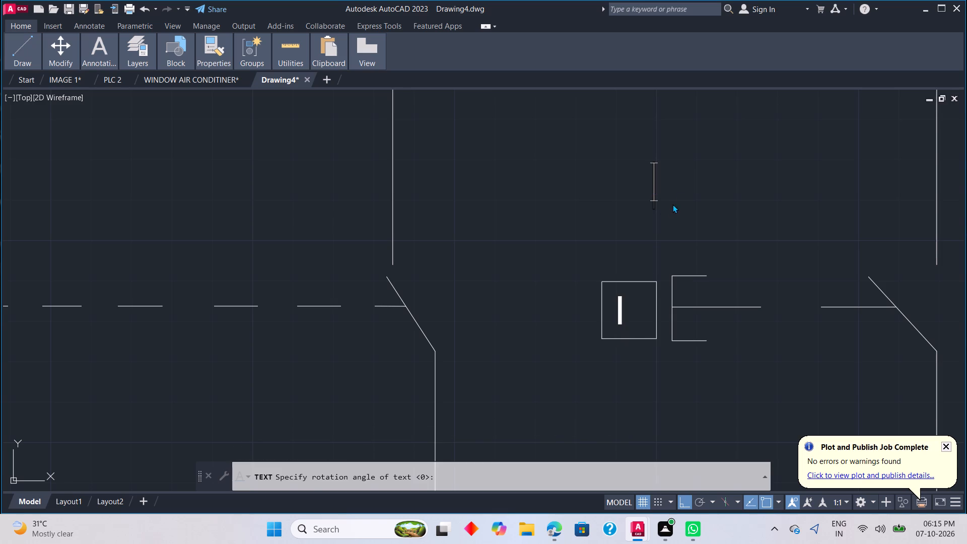
pyautogui.scroll(-1, 680, 190)
pyautogui.moveTo(716, 201); pyautogui.dragTo(604, 366, button='middle')
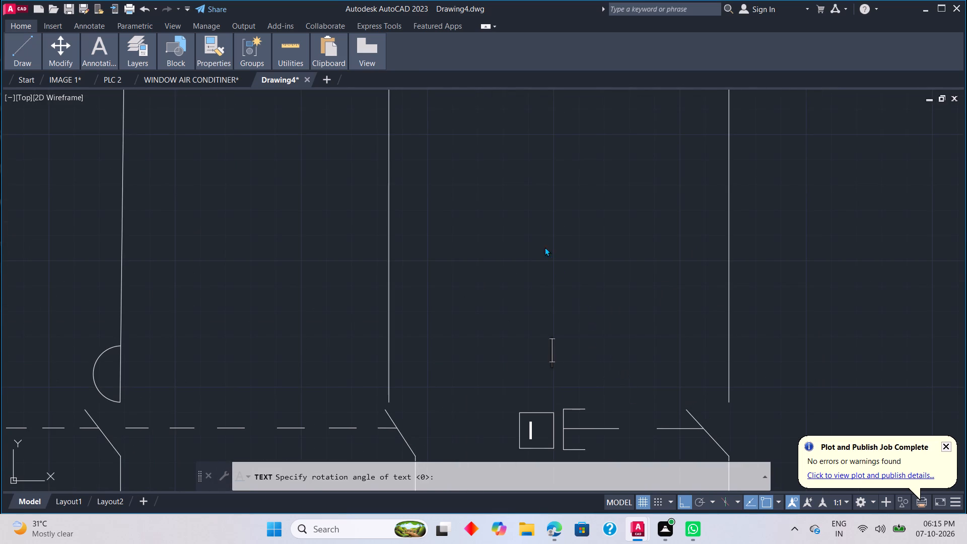
pyautogui.scroll(-4, 821, 266)
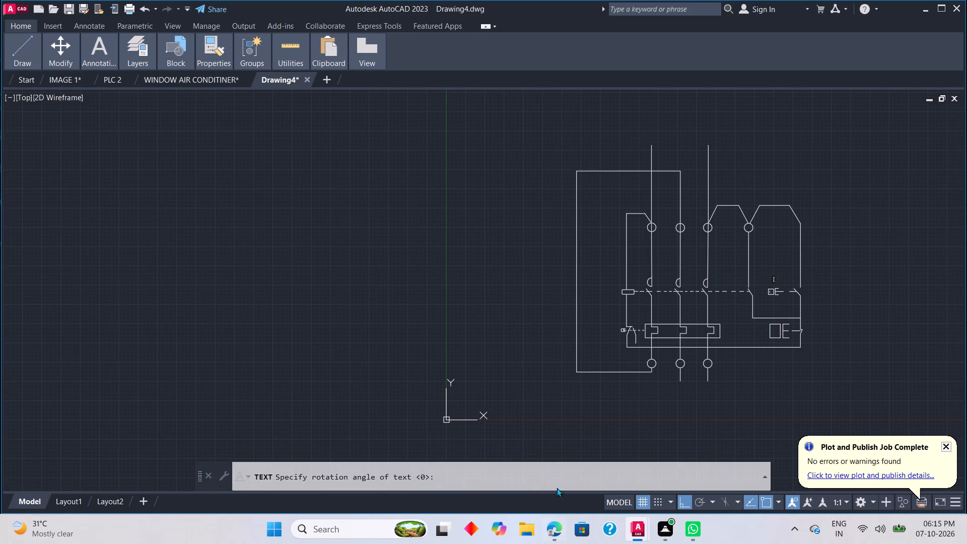
pyautogui.scroll(2, 824, 233)
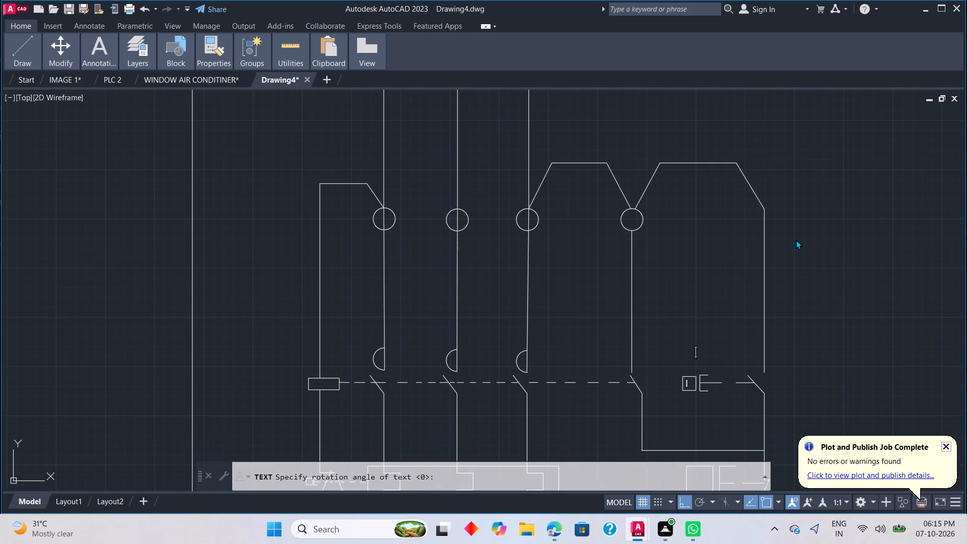
pyautogui.press('Escape')
# Add larger unrotated text labels 3 and N/O outside the outermost control line, above the start pushbutton contact.
pyautogui.click(782, 298)
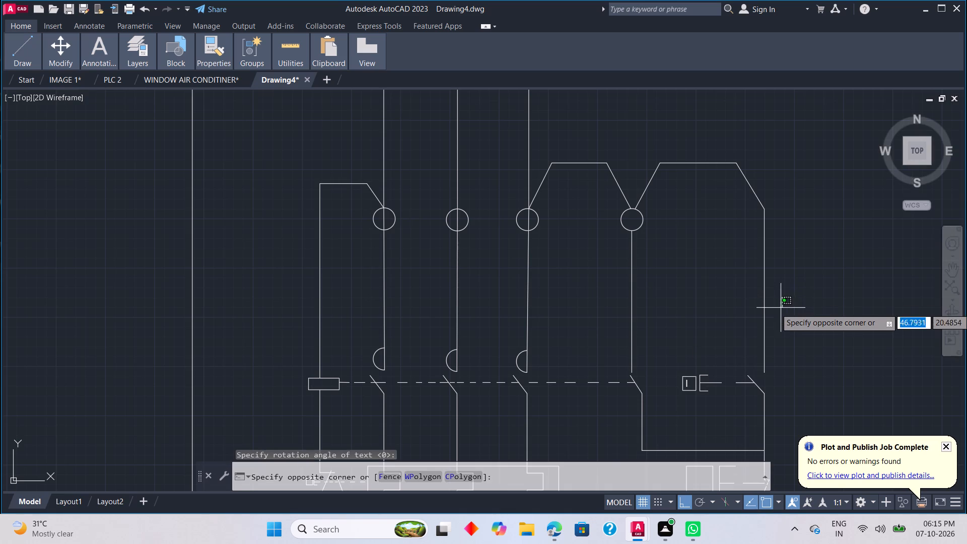
pyautogui.press('t')
pyautogui.press('e')
pyautogui.write('XT')
pyautogui.press('space')
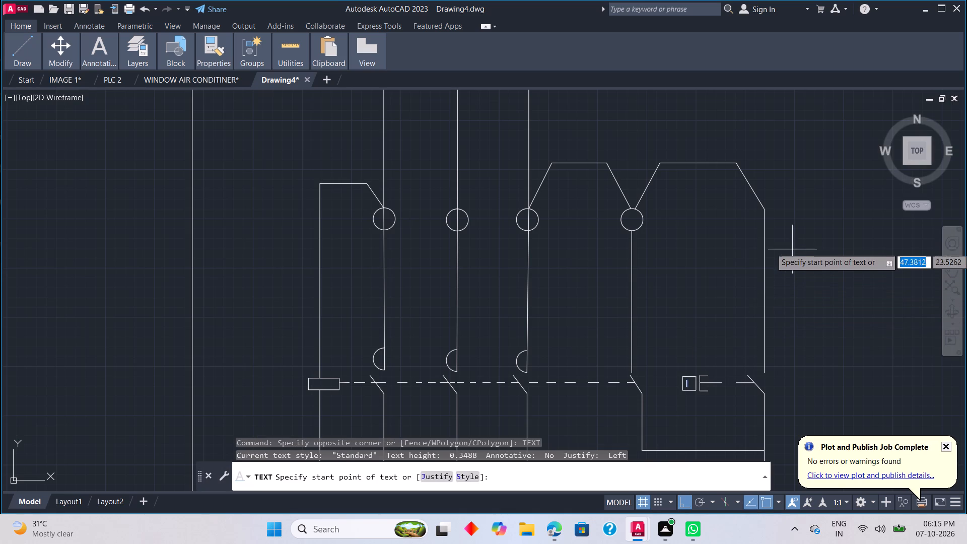
pyautogui.click(793, 244)
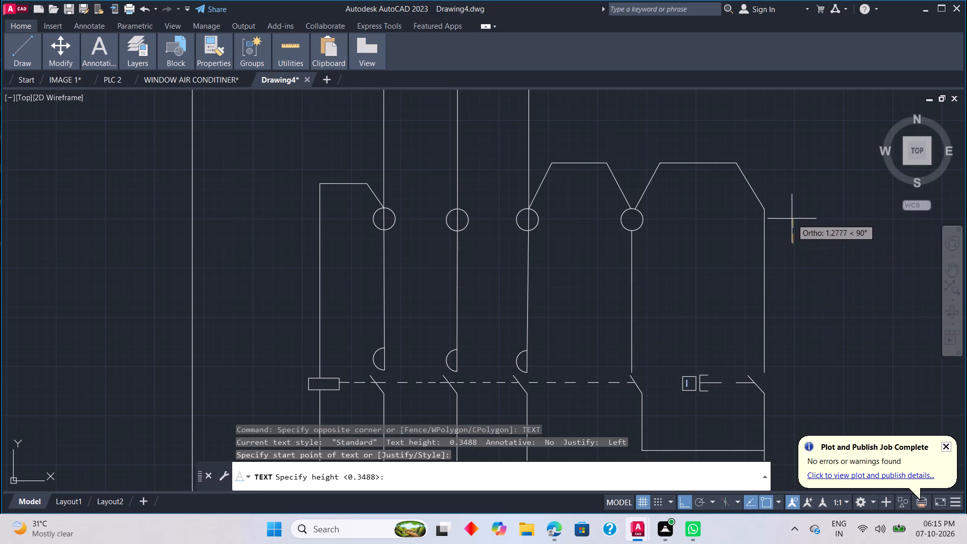
pyautogui.click(790, 216)
pyautogui.click(825, 235)
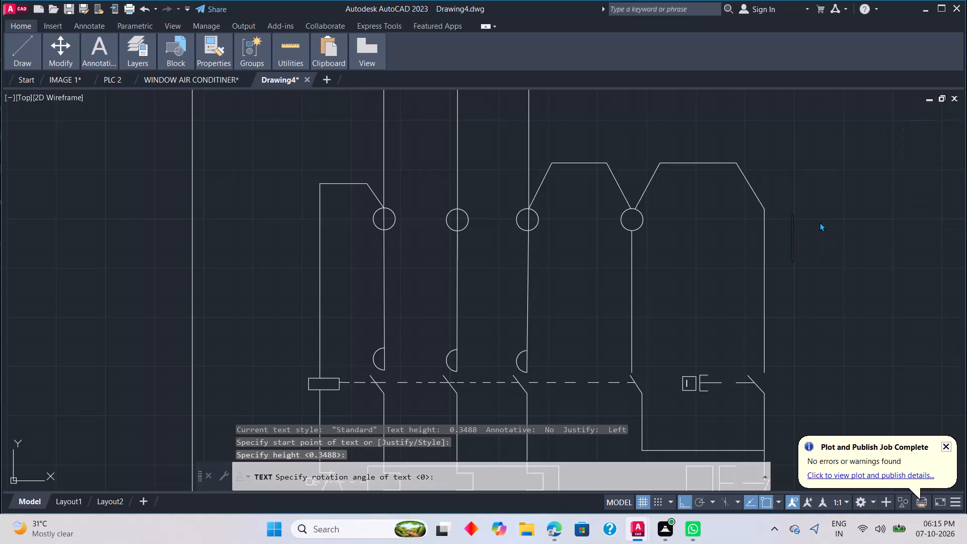
pyautogui.press('3')
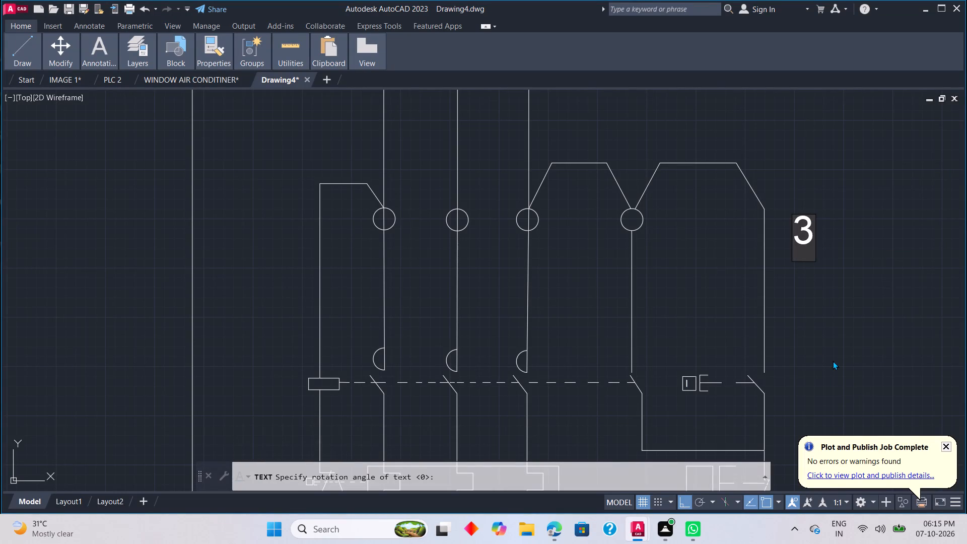
pyautogui.click(818, 303)
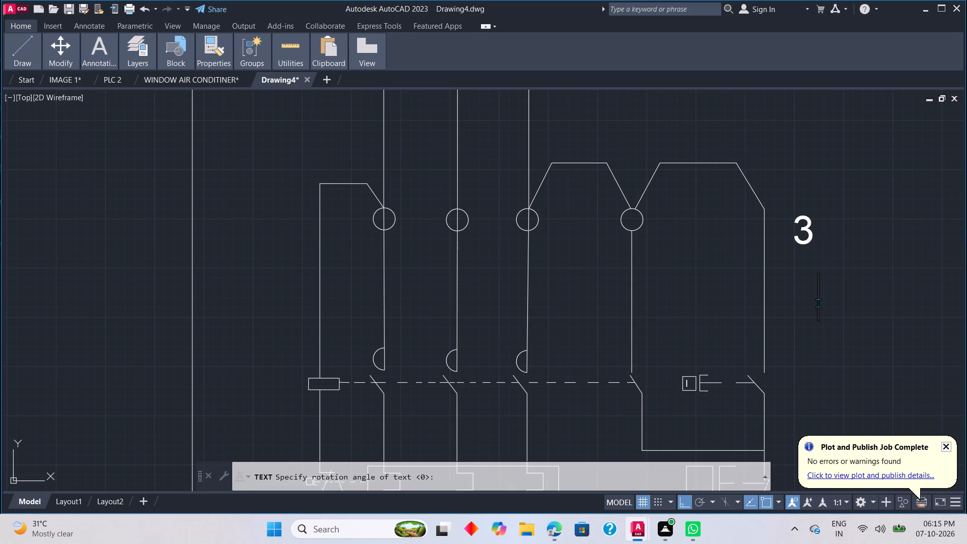
pyautogui.write('NO')
pyautogui.press('BackSpace')
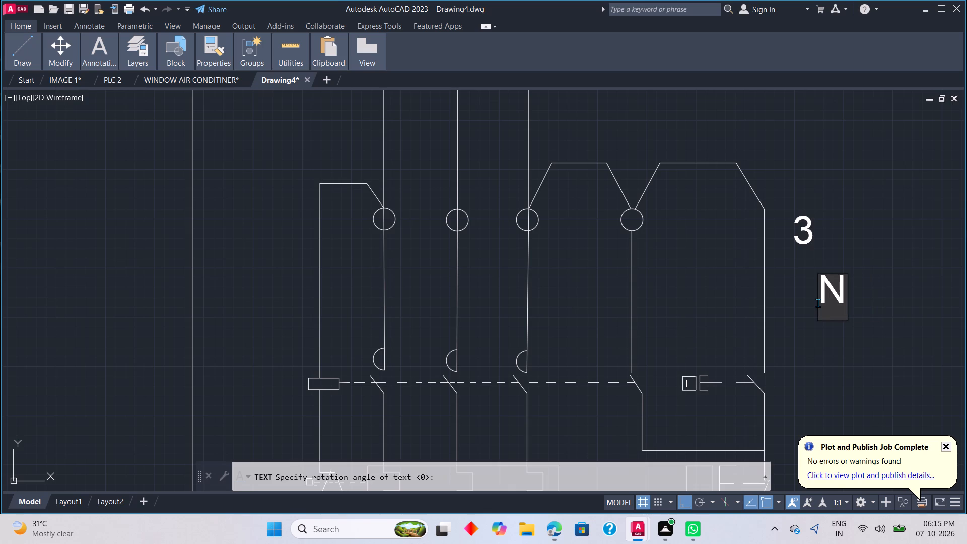
pyautogui.write('/O')
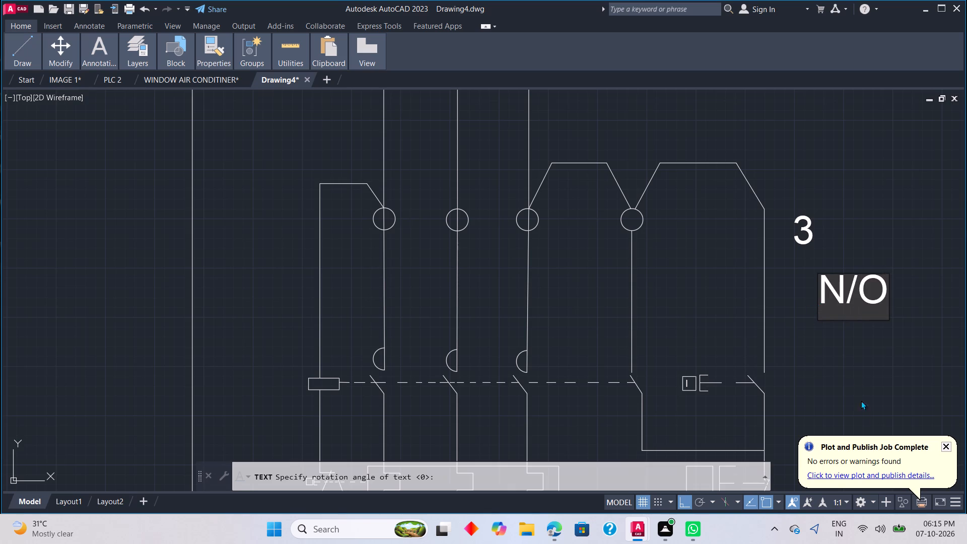
# Add the text label 4 beside the outermost control line, just below the start pushbutton contact.
pyautogui.moveTo(791, 396); pyautogui.dragTo(793, 327, button='middle')
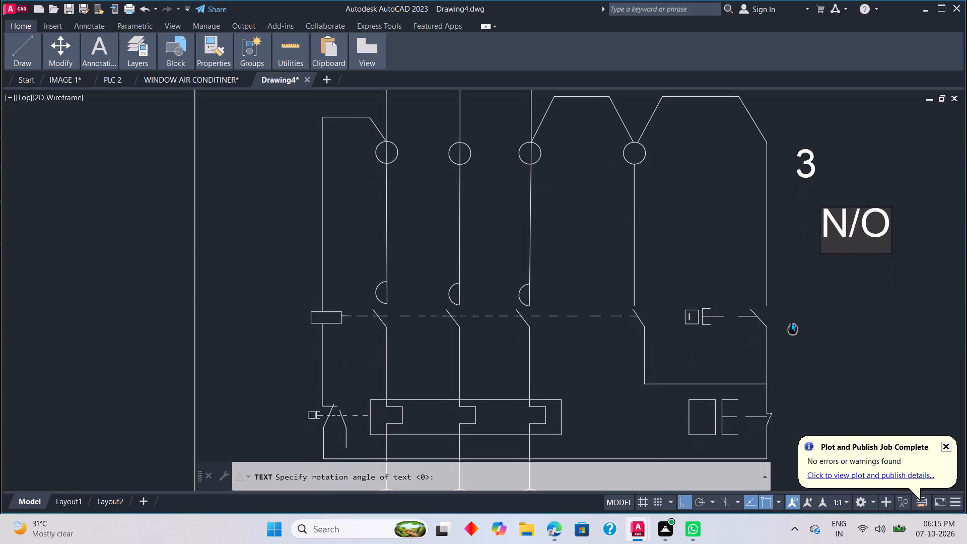
pyautogui.click(784, 344)
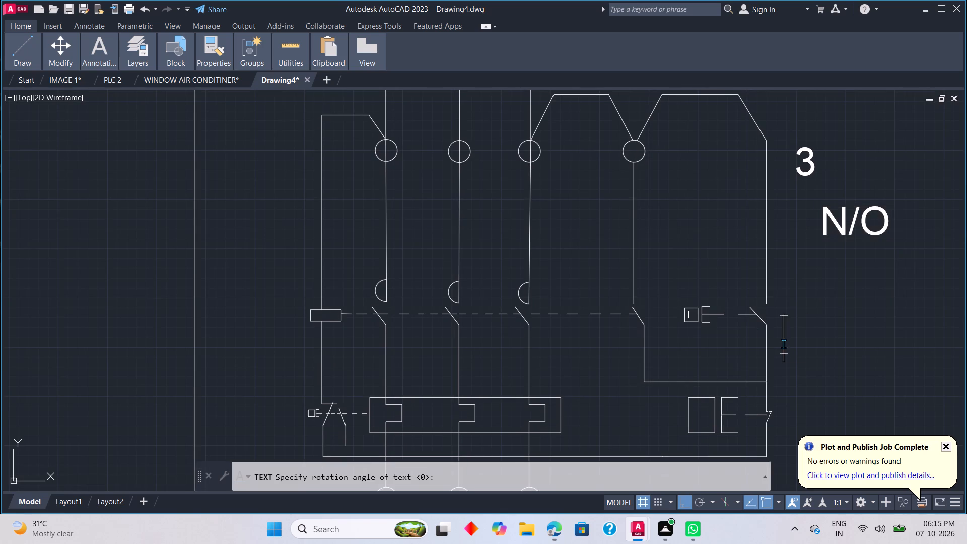
pyautogui.press('4')
pyautogui.scroll(-1, 781, 344)
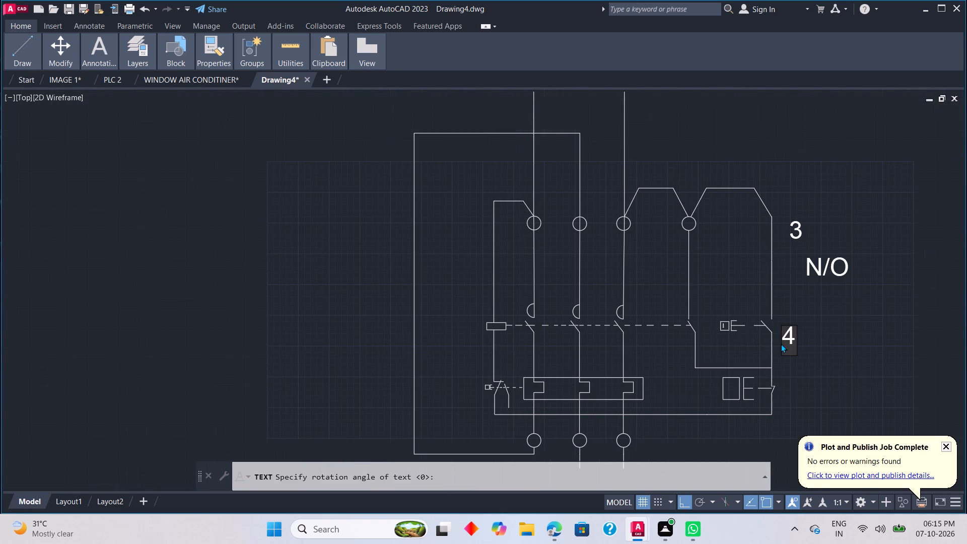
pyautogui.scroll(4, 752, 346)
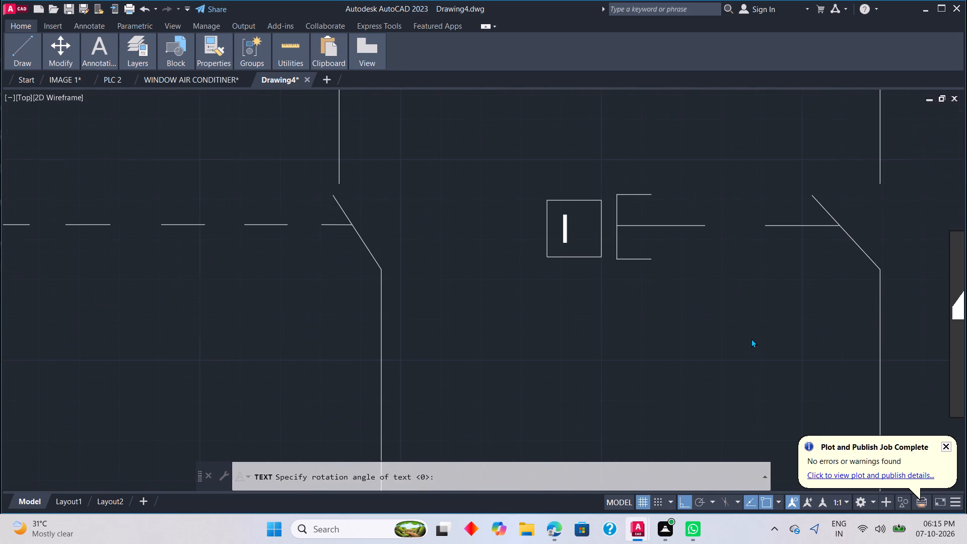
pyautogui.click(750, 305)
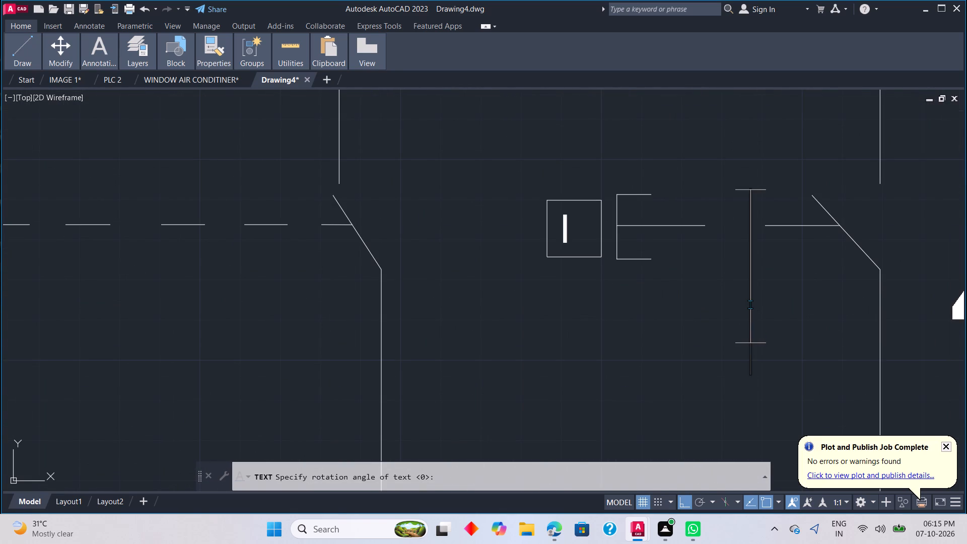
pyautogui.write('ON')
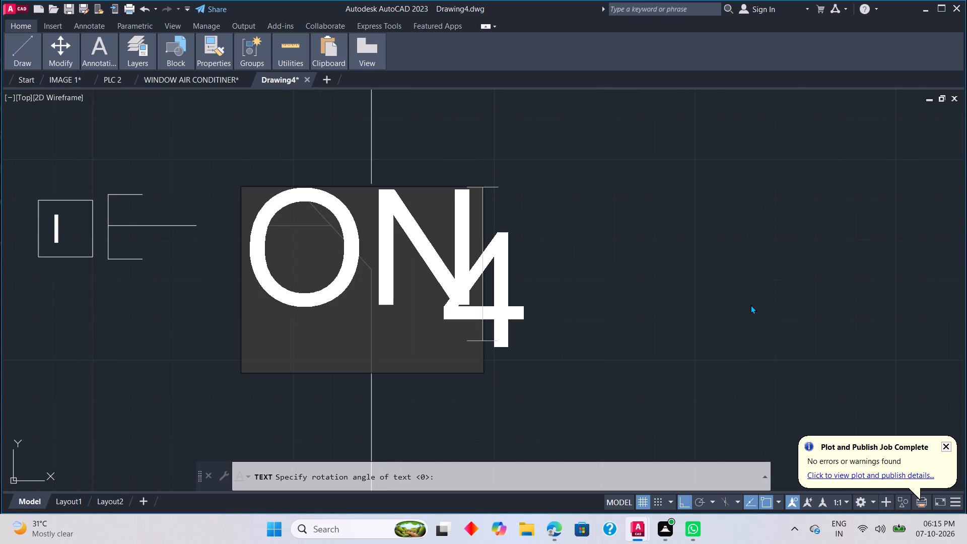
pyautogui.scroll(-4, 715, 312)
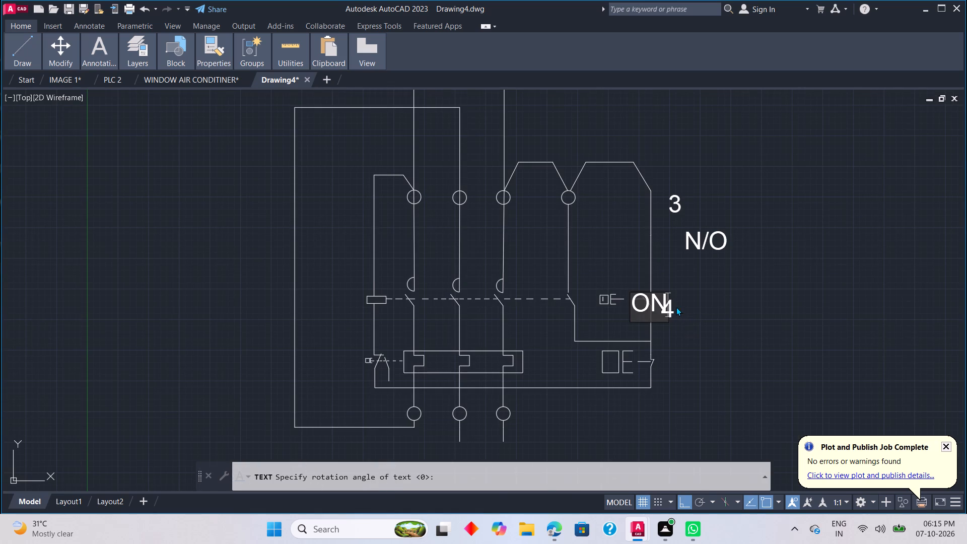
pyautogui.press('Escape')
# Place the unrotated single-line text ON, smaller than the label 4, just below the start pushbutton's actuator.
pyautogui.scroll(2, 628, 298)
pyautogui.scroll(1, 644, 339)
pyautogui.scroll(-3, 644, 339)
pyautogui.scroll(2, 646, 344)
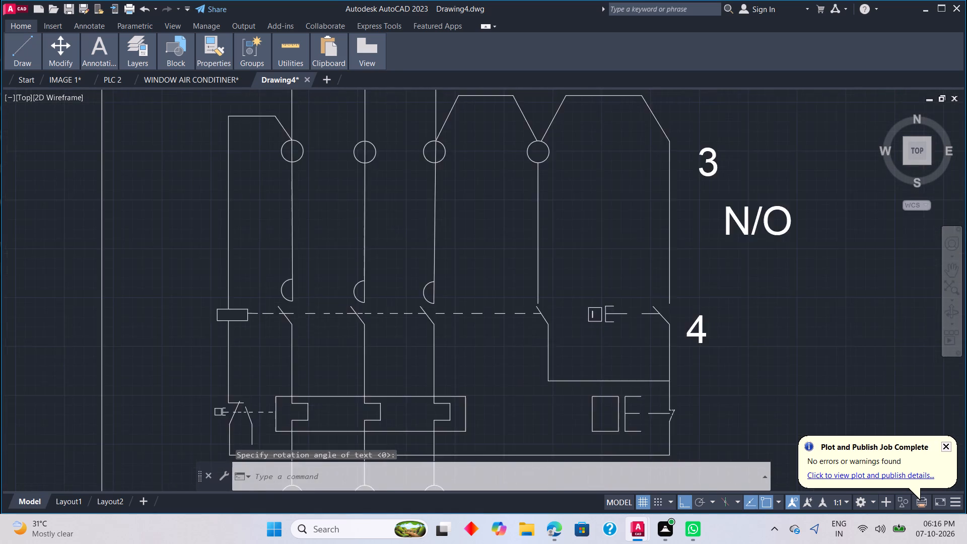
pyautogui.press('t')
pyautogui.press('e')
pyautogui.press('x')
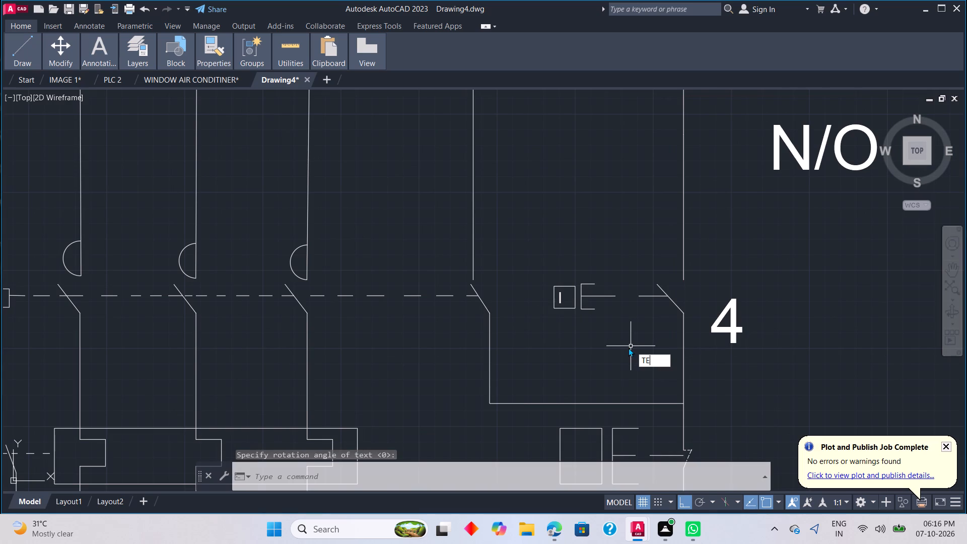
pyautogui.press('t')
pyautogui.press('space')
pyautogui.click(625, 344)
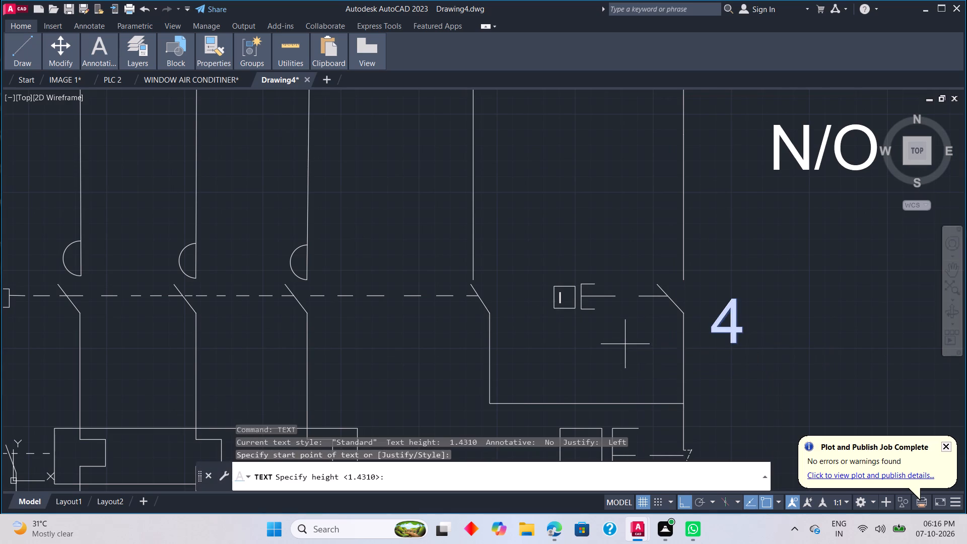
pyautogui.click(627, 322)
pyautogui.click(640, 341)
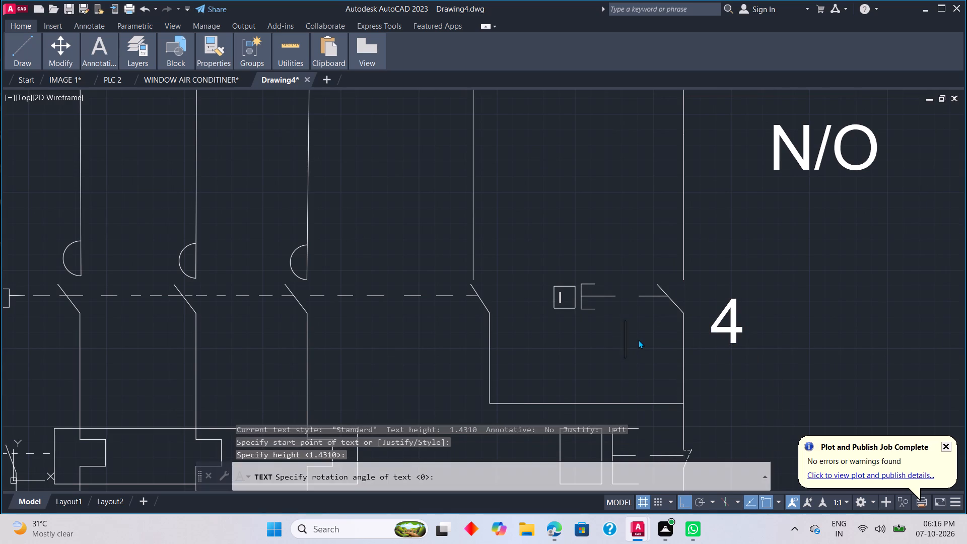
pyautogui.write('ON')
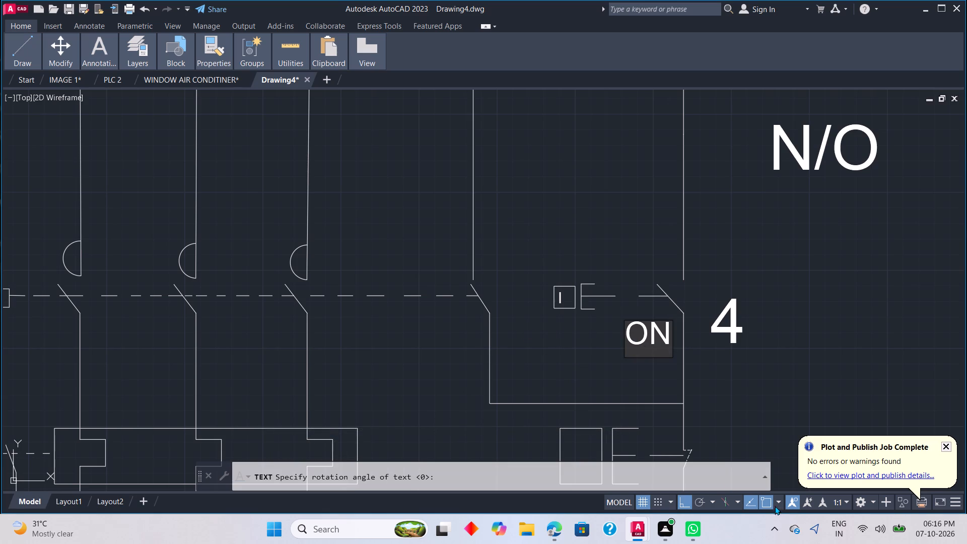
# Label the stop pushbutton contact with 1 above, N/C beside and 2 below it, outside the control line.
pyautogui.moveTo(781, 409); pyautogui.dragTo(745, 274, button='middle')
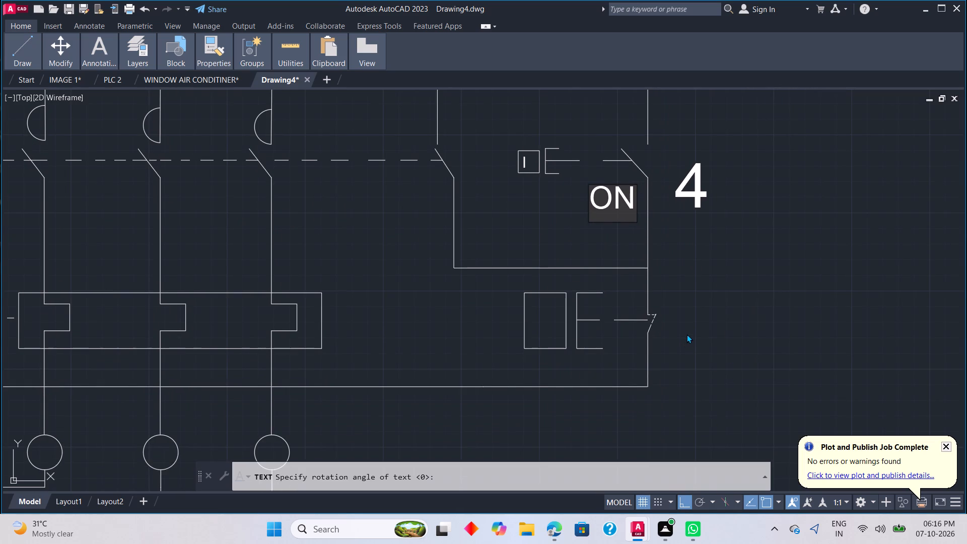
pyautogui.click(671, 284)
pyautogui.press('1')
pyautogui.click(692, 347)
pyautogui.press('n')
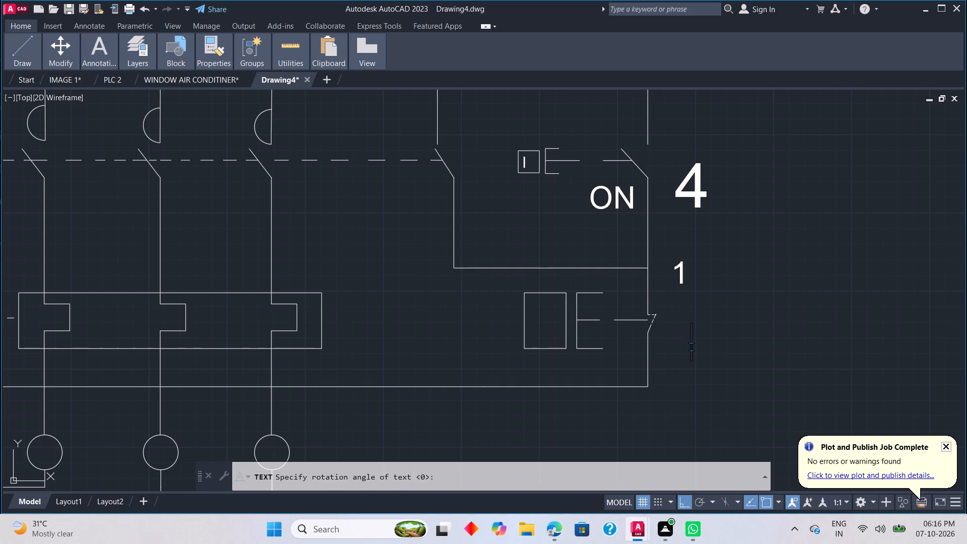
pyautogui.press('/')
pyautogui.press('c')
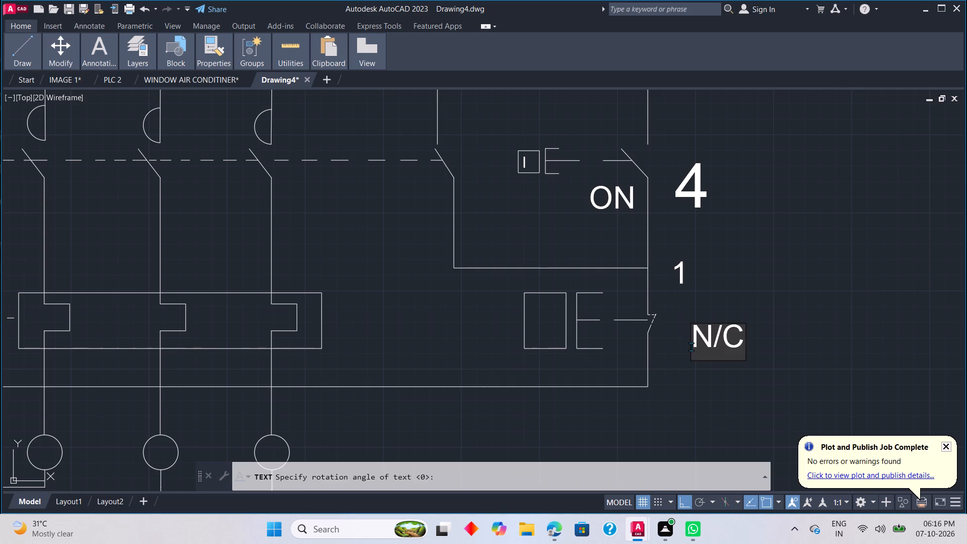
pyautogui.click(672, 382)
pyautogui.press('2')
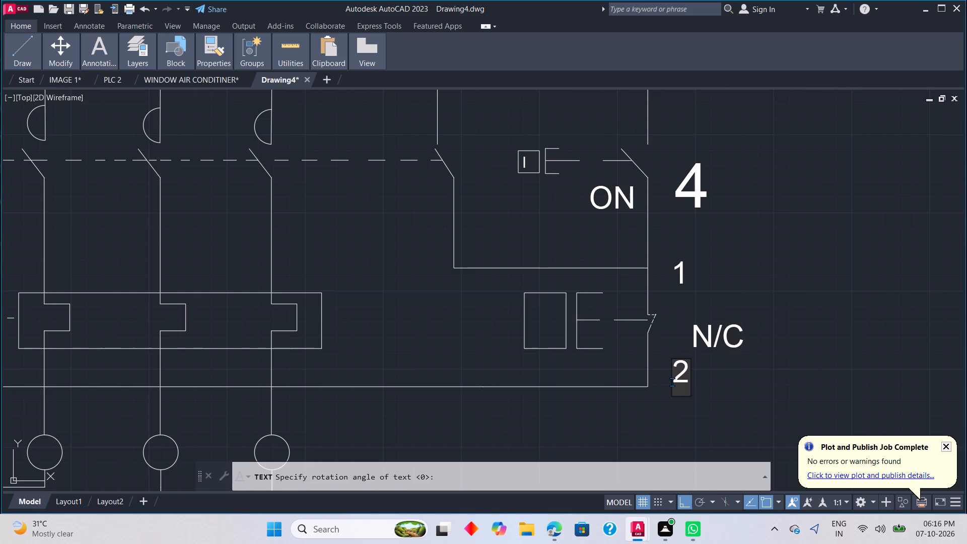
# Add the text labels N and L beside the ends of the two outgoing lines below the lower terminals.
pyautogui.scroll(-4, 669, 347)
pyautogui.scroll(2, 635, 376)
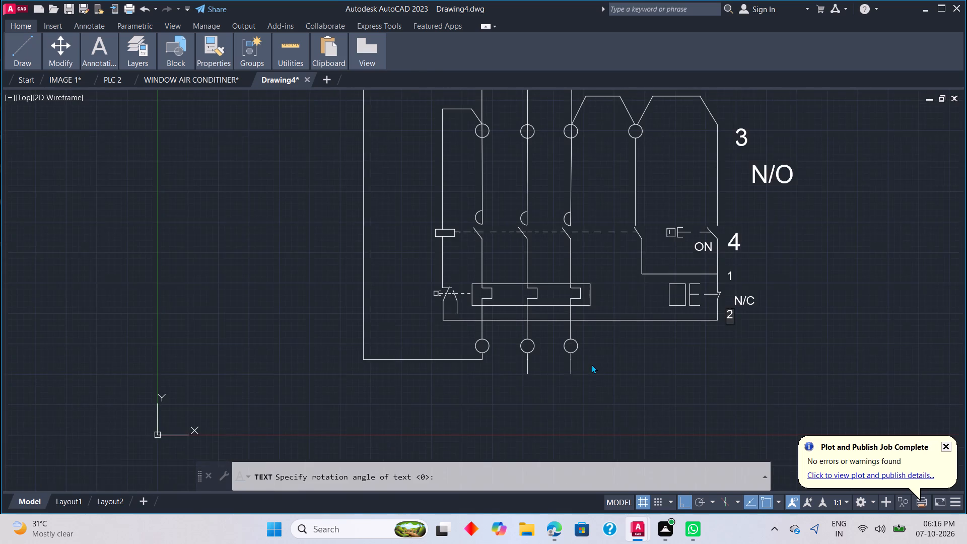
pyautogui.scroll(1, 590, 363)
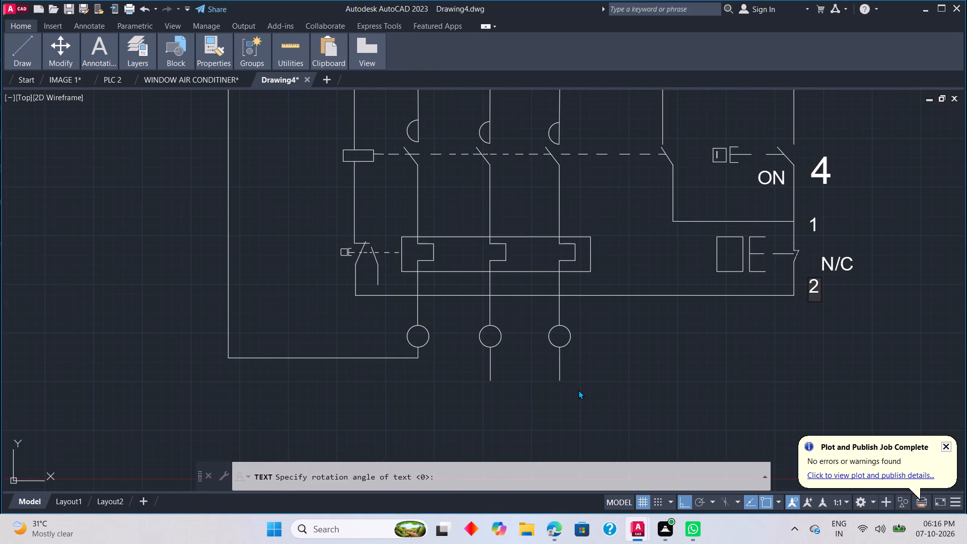
pyautogui.click(574, 390)
pyautogui.press('n')
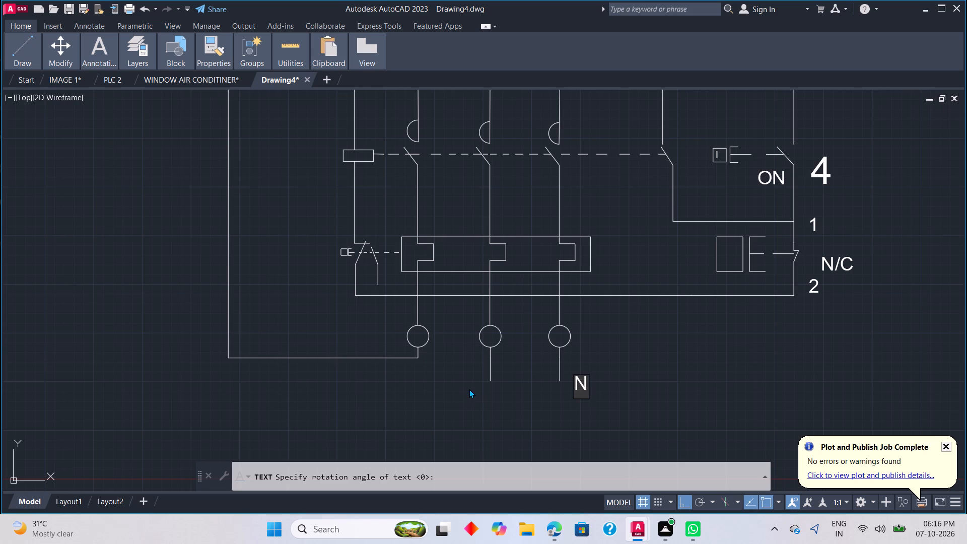
pyautogui.click(469, 389)
pyautogui.press('l')
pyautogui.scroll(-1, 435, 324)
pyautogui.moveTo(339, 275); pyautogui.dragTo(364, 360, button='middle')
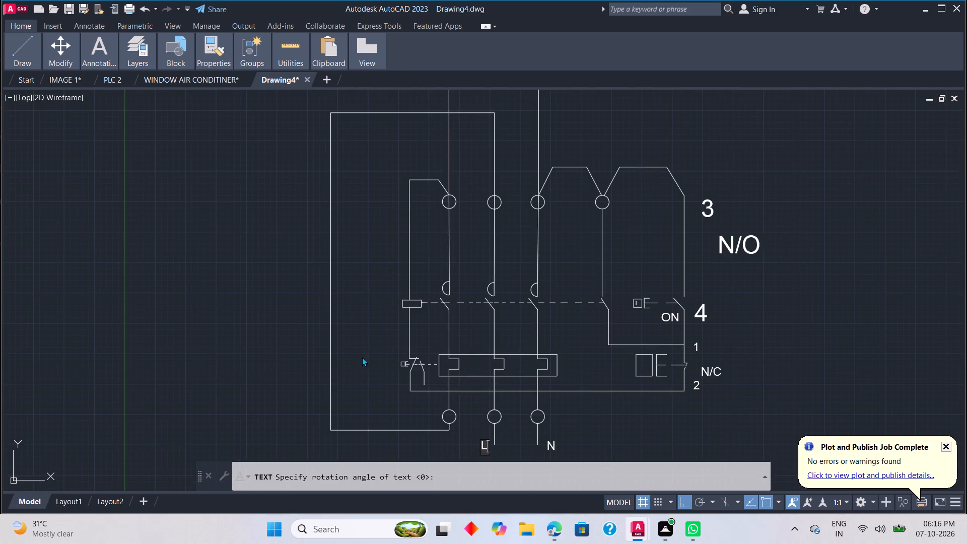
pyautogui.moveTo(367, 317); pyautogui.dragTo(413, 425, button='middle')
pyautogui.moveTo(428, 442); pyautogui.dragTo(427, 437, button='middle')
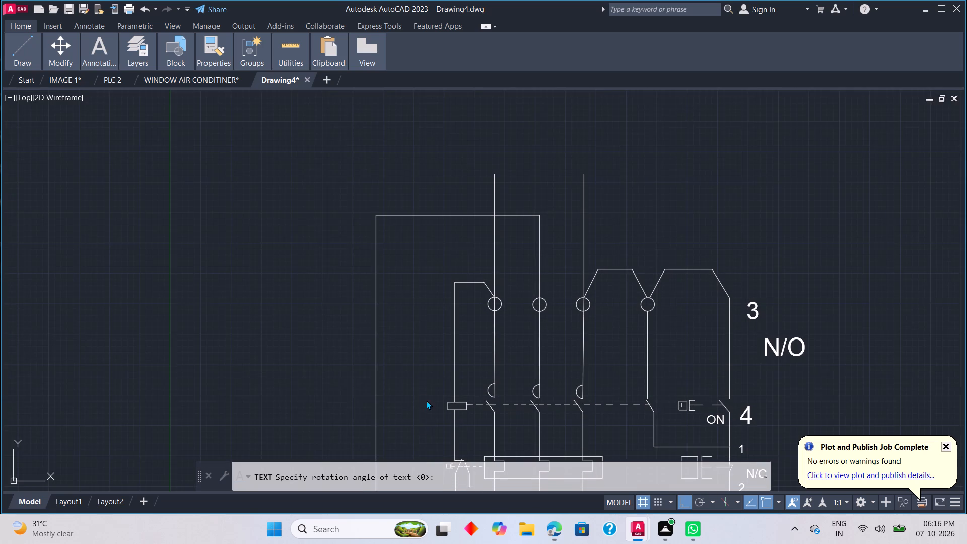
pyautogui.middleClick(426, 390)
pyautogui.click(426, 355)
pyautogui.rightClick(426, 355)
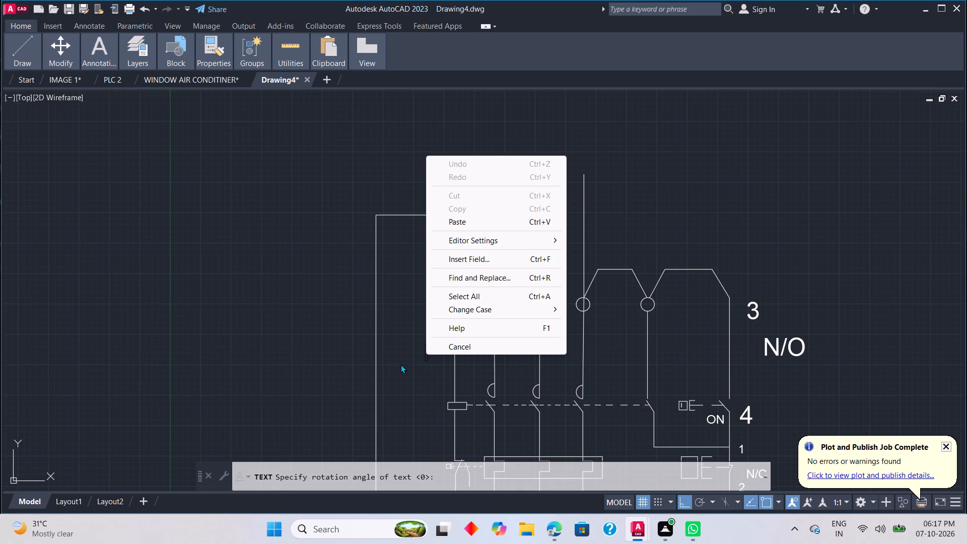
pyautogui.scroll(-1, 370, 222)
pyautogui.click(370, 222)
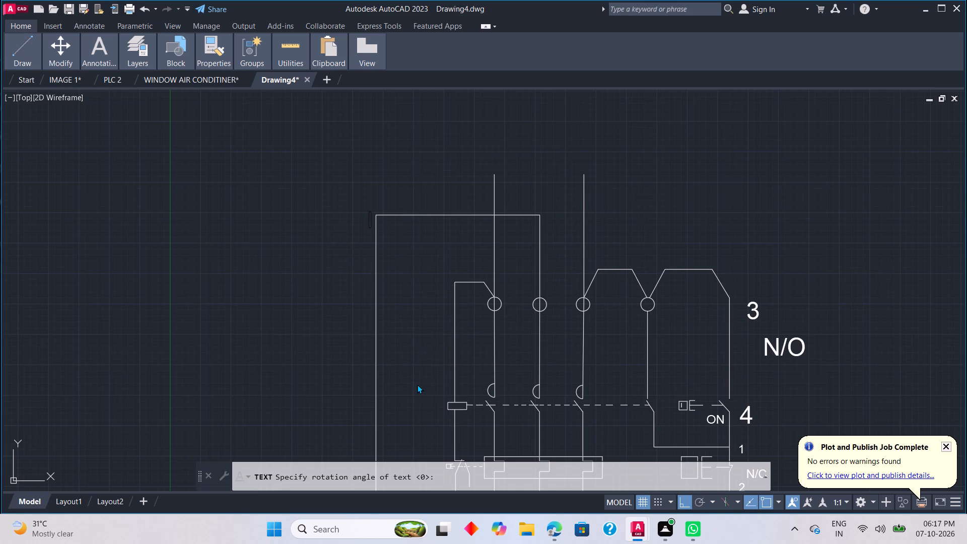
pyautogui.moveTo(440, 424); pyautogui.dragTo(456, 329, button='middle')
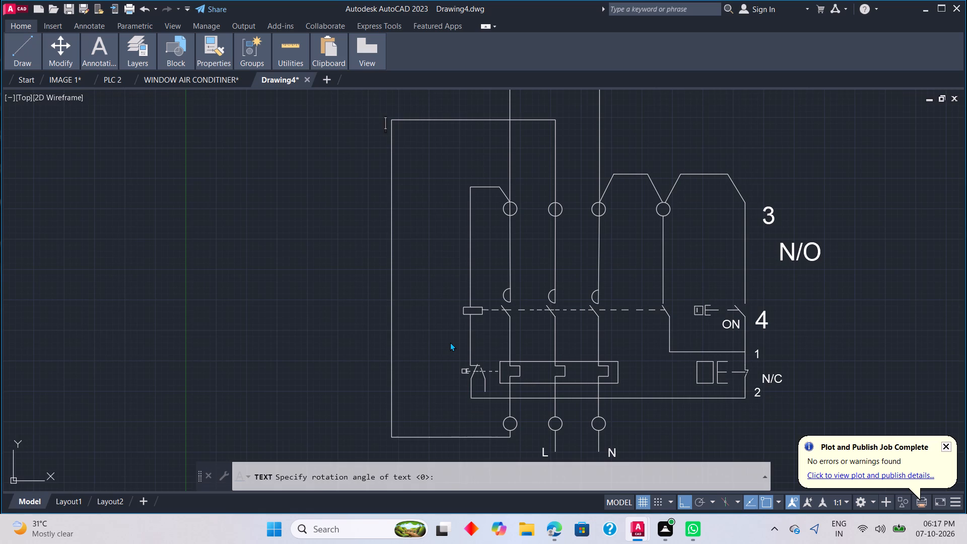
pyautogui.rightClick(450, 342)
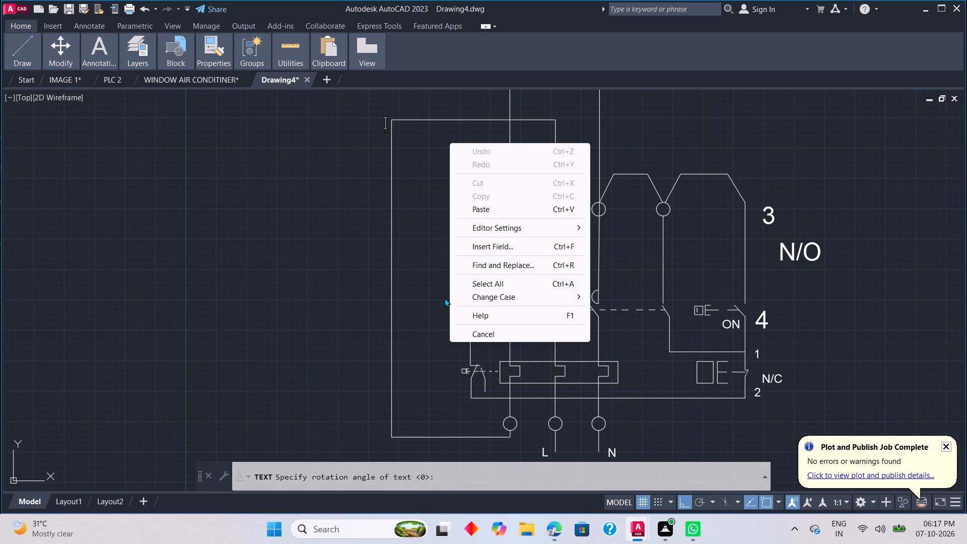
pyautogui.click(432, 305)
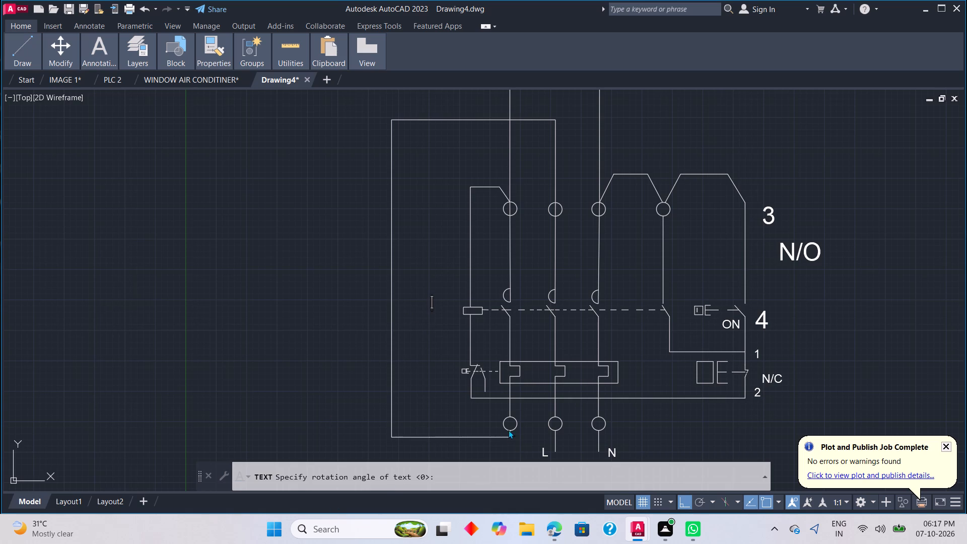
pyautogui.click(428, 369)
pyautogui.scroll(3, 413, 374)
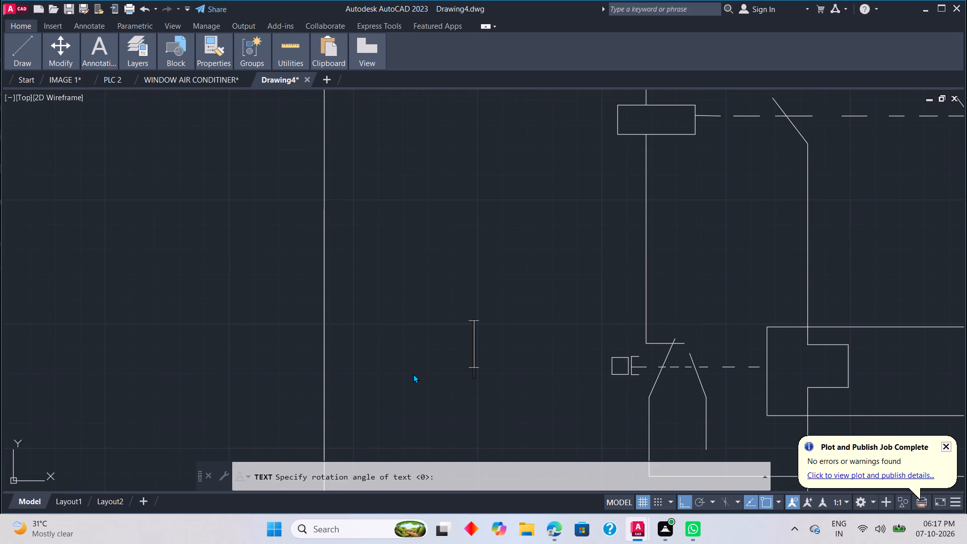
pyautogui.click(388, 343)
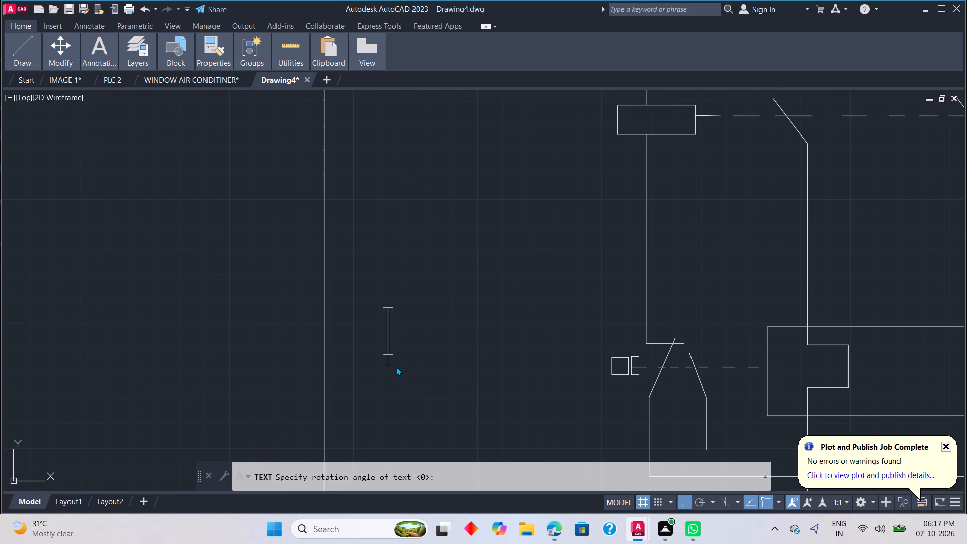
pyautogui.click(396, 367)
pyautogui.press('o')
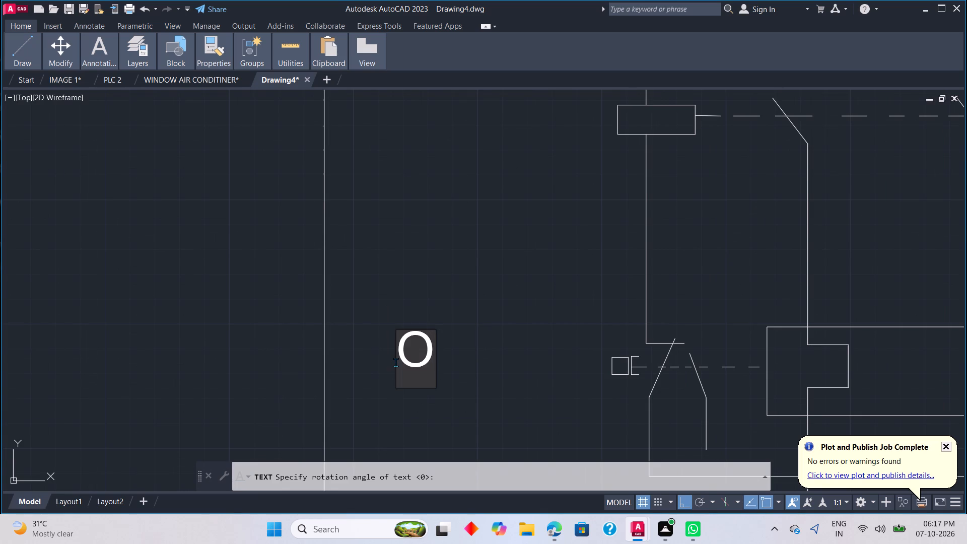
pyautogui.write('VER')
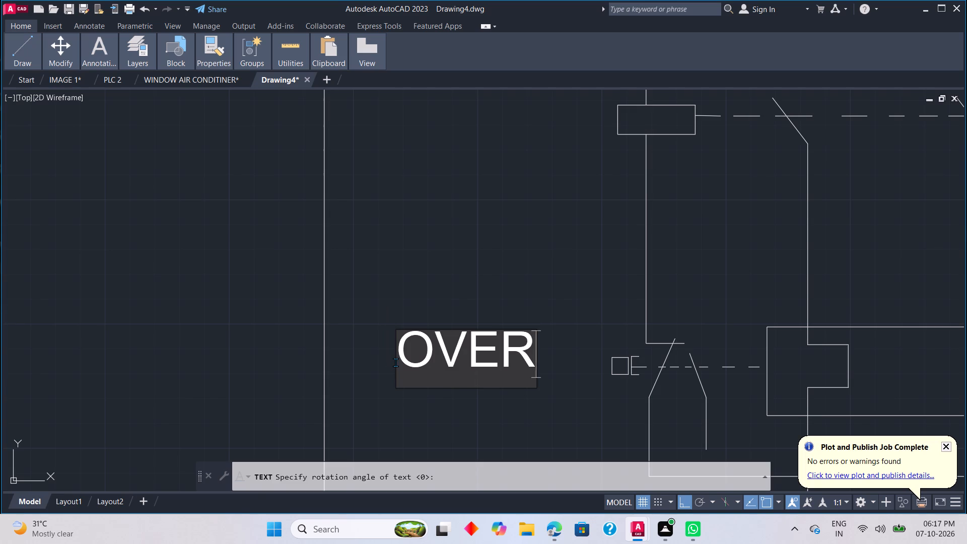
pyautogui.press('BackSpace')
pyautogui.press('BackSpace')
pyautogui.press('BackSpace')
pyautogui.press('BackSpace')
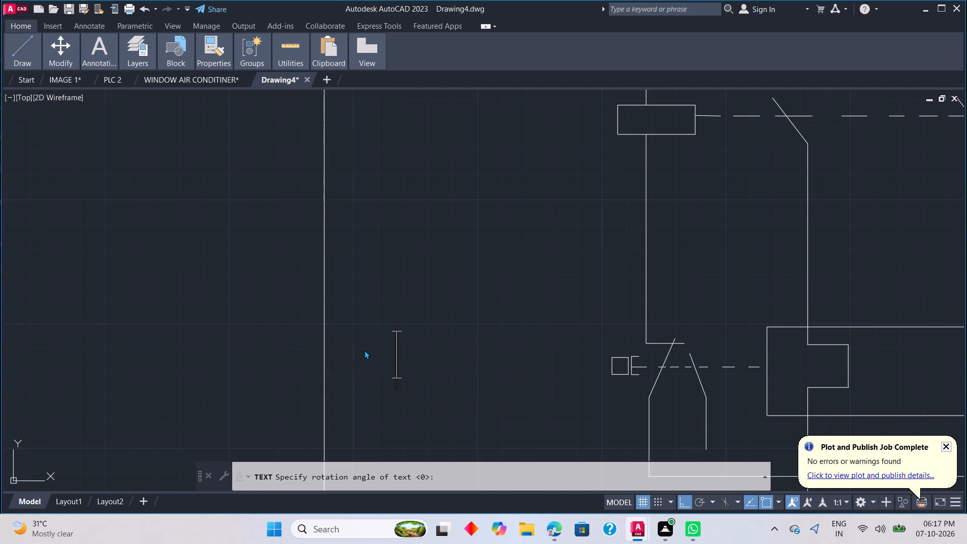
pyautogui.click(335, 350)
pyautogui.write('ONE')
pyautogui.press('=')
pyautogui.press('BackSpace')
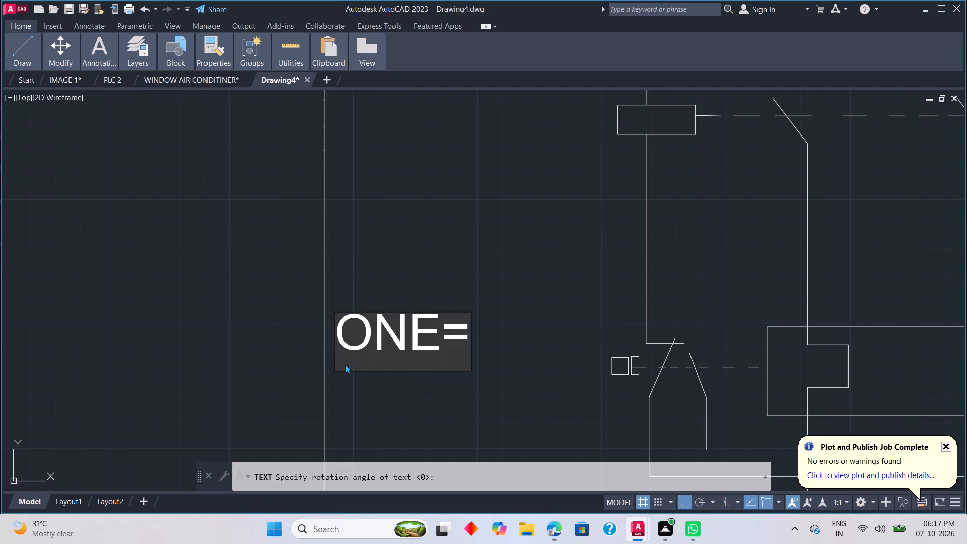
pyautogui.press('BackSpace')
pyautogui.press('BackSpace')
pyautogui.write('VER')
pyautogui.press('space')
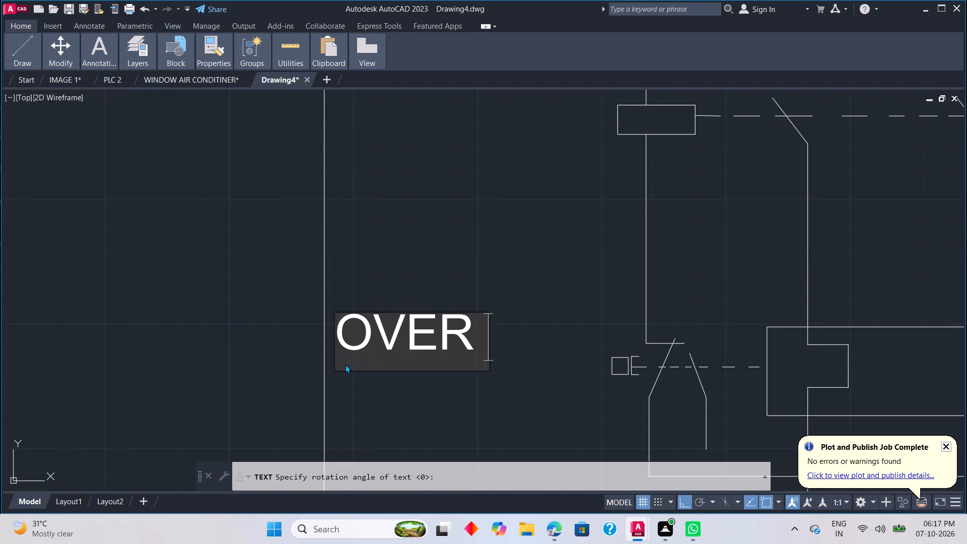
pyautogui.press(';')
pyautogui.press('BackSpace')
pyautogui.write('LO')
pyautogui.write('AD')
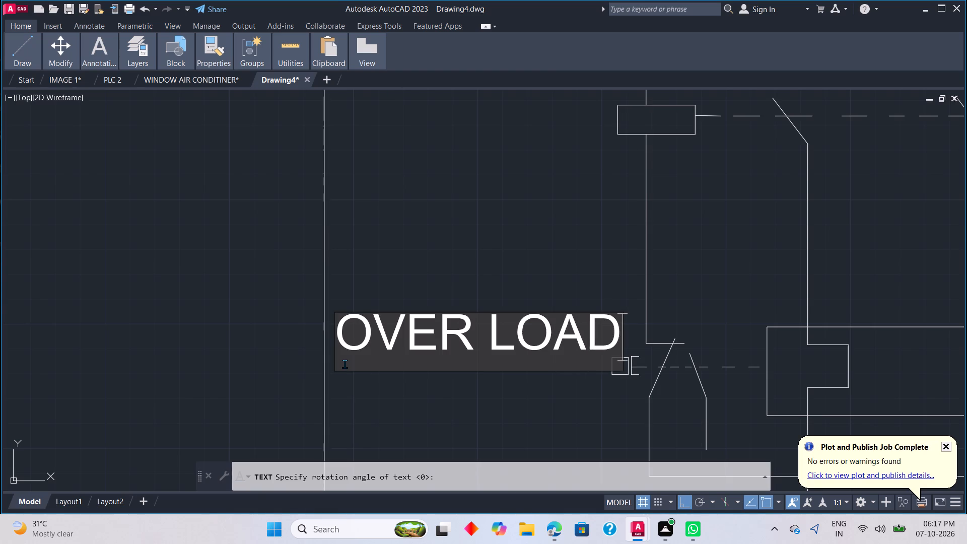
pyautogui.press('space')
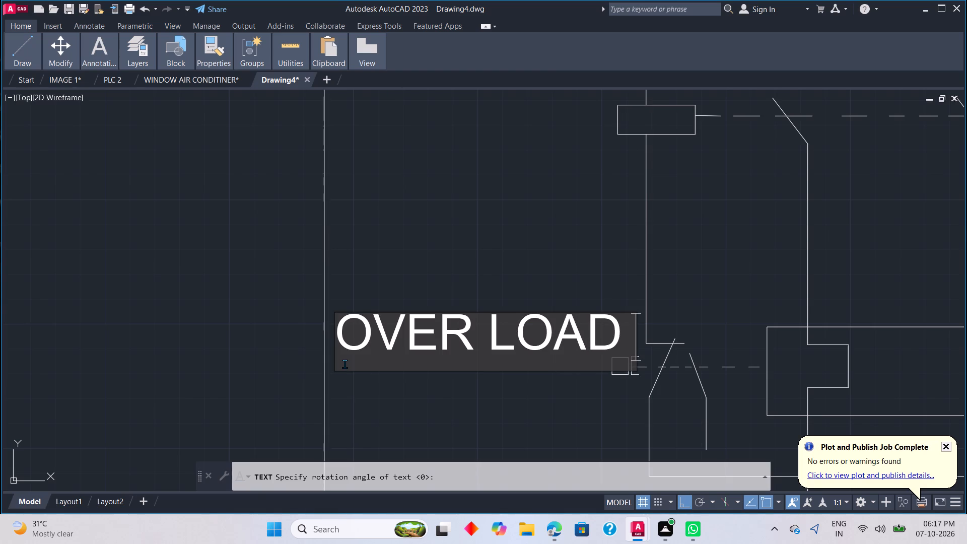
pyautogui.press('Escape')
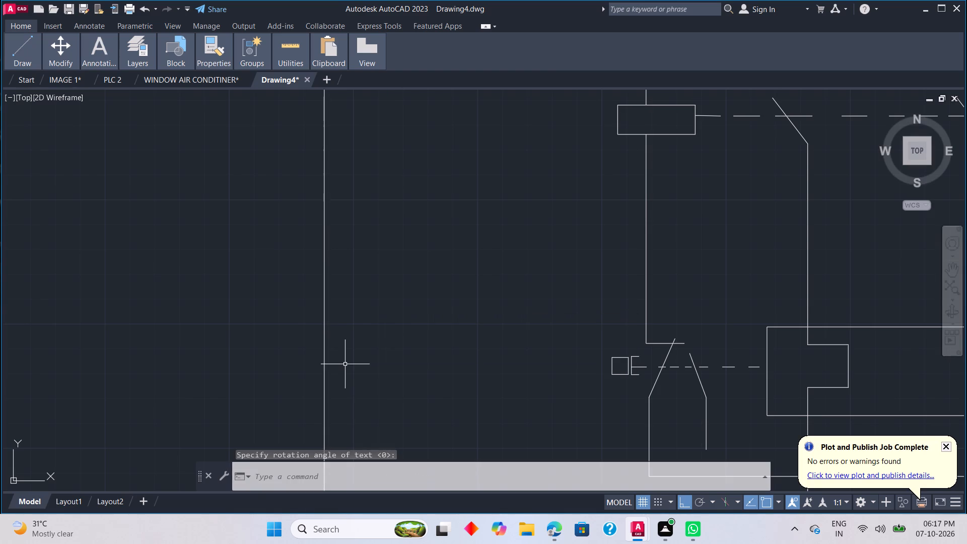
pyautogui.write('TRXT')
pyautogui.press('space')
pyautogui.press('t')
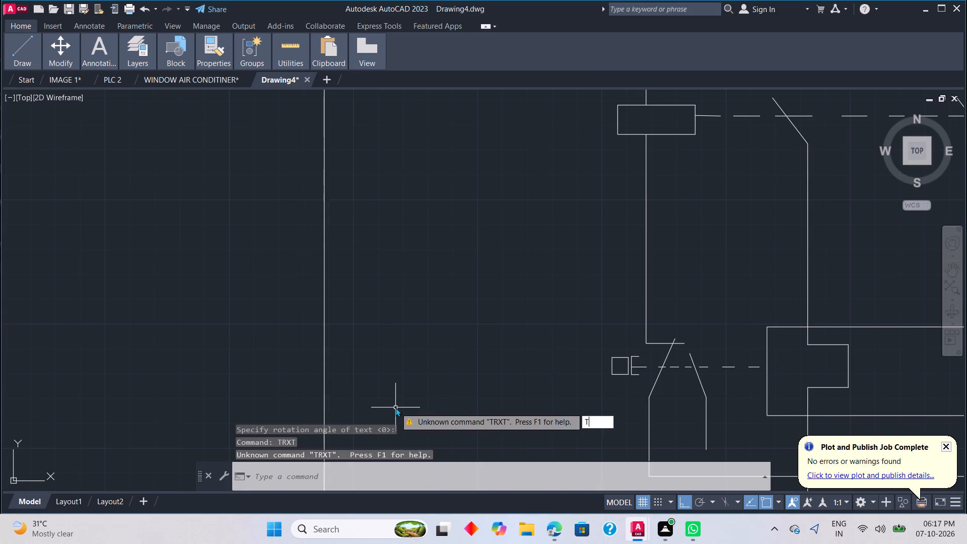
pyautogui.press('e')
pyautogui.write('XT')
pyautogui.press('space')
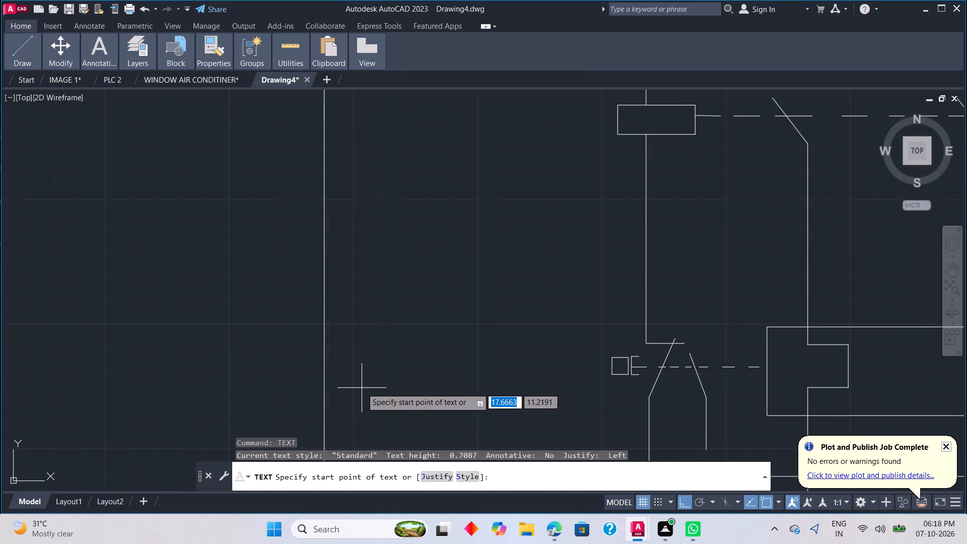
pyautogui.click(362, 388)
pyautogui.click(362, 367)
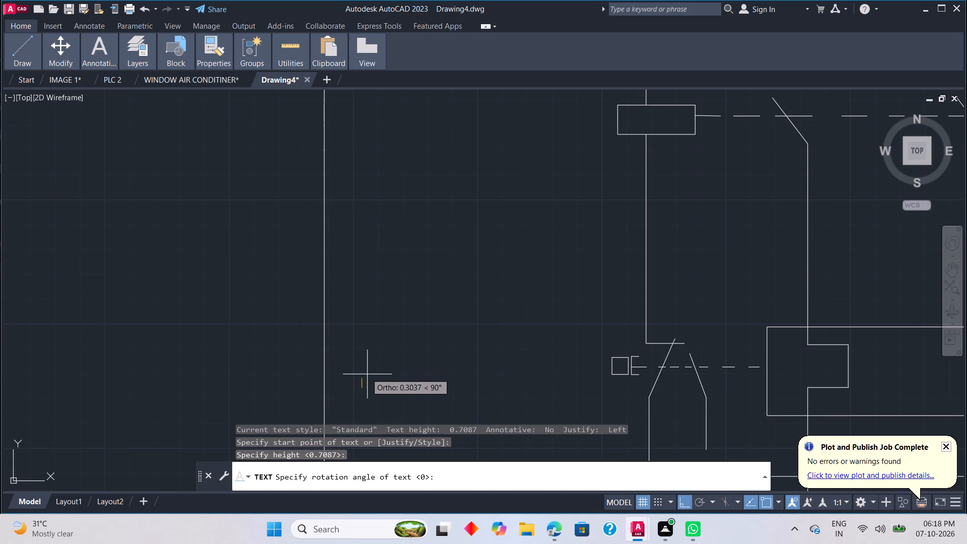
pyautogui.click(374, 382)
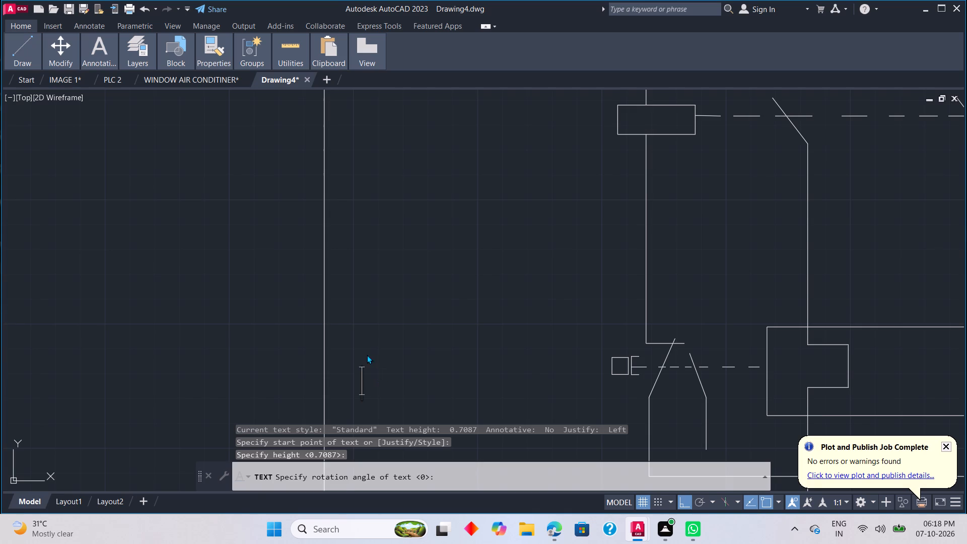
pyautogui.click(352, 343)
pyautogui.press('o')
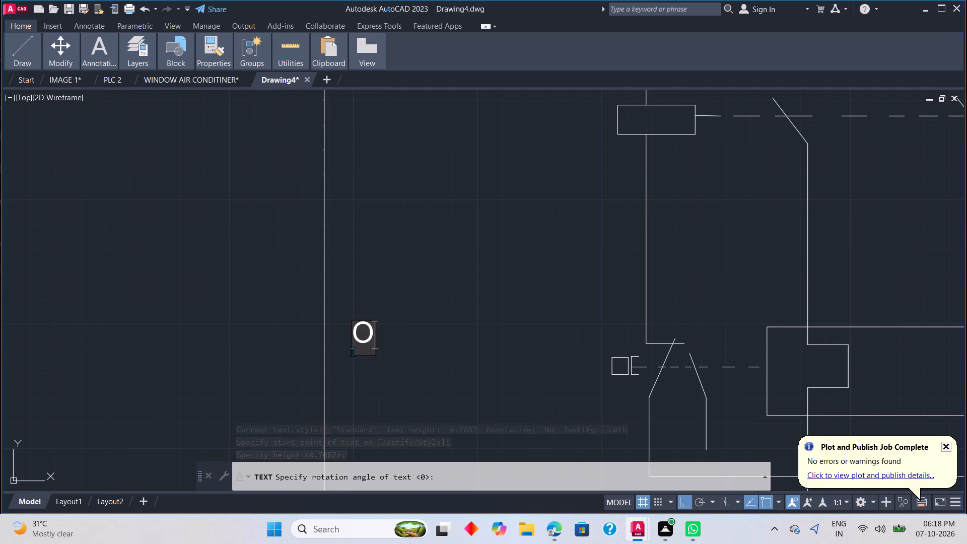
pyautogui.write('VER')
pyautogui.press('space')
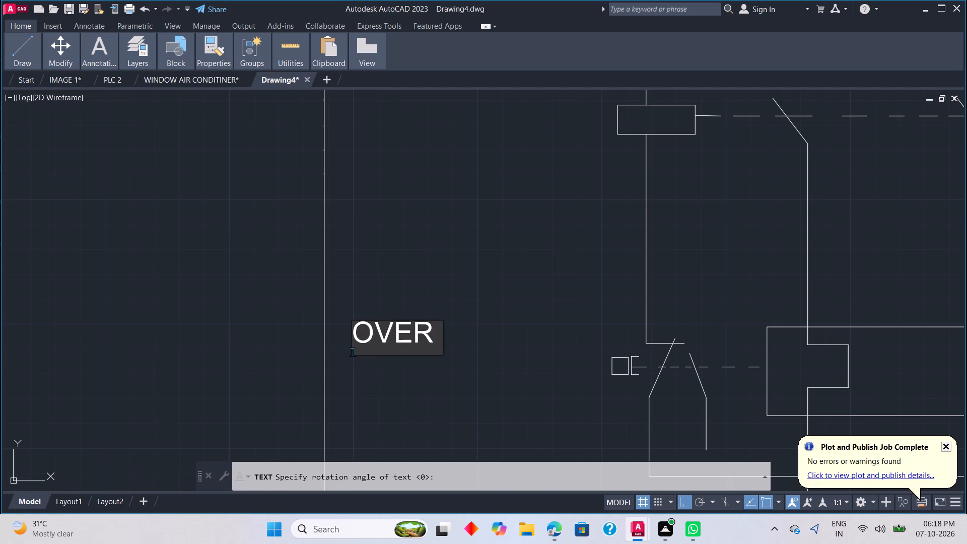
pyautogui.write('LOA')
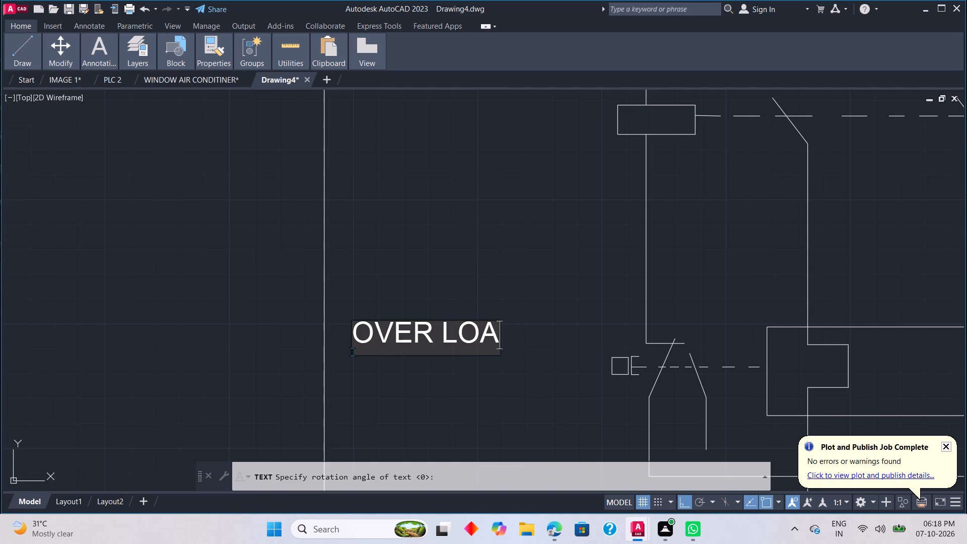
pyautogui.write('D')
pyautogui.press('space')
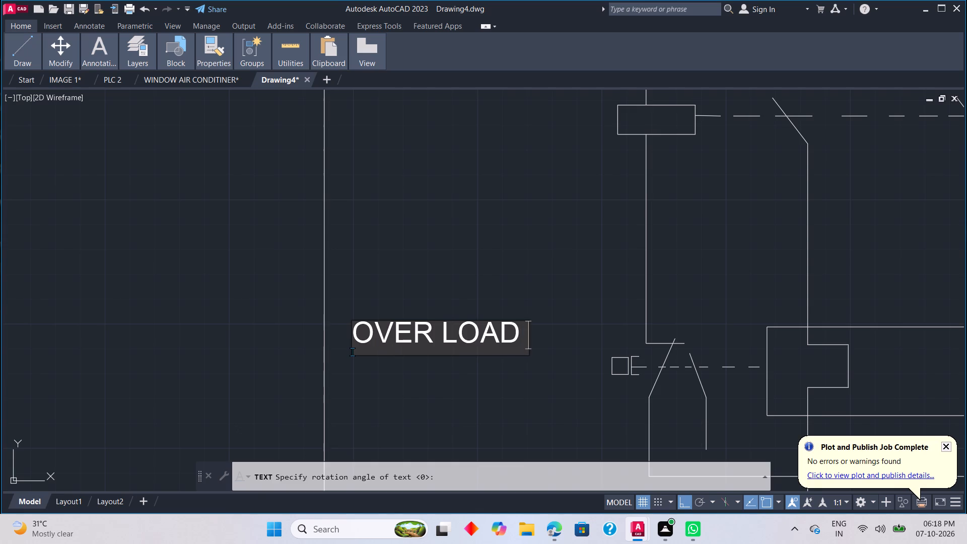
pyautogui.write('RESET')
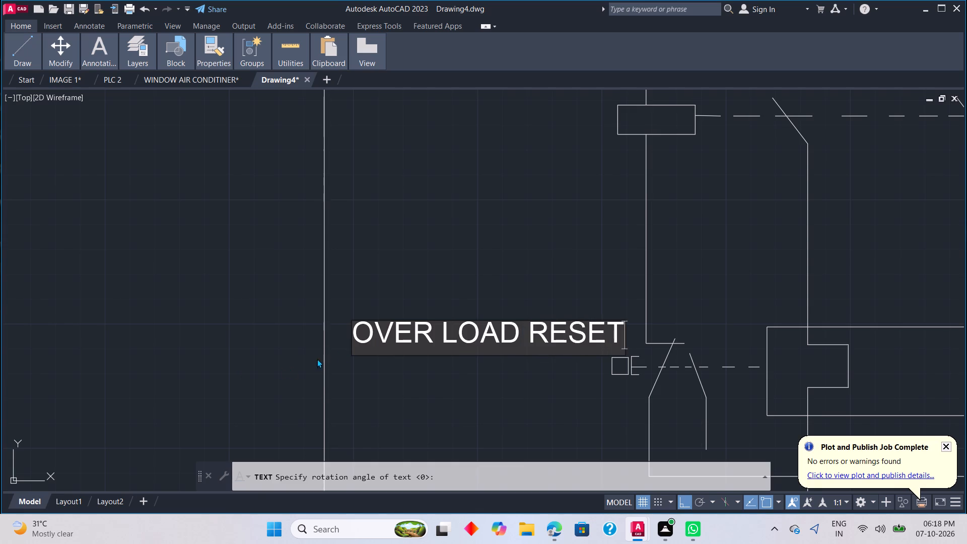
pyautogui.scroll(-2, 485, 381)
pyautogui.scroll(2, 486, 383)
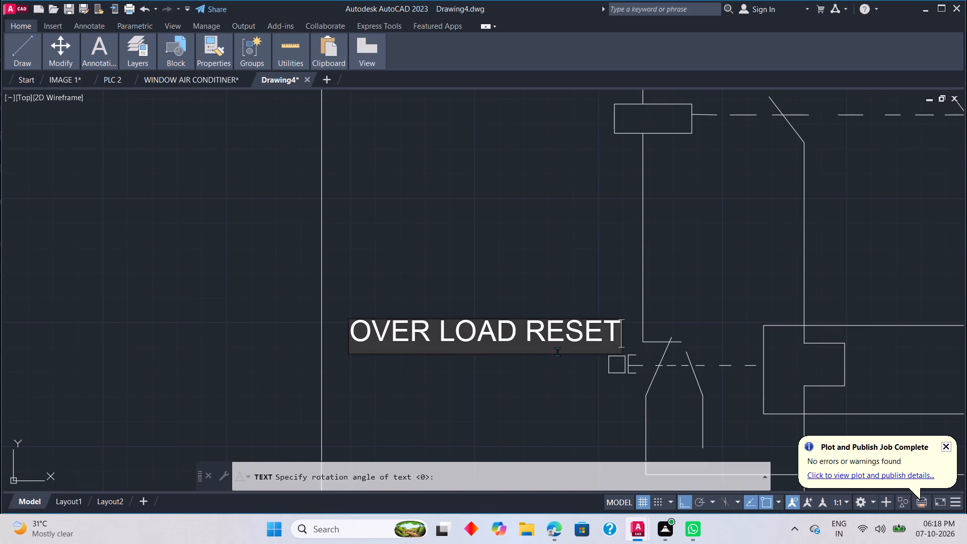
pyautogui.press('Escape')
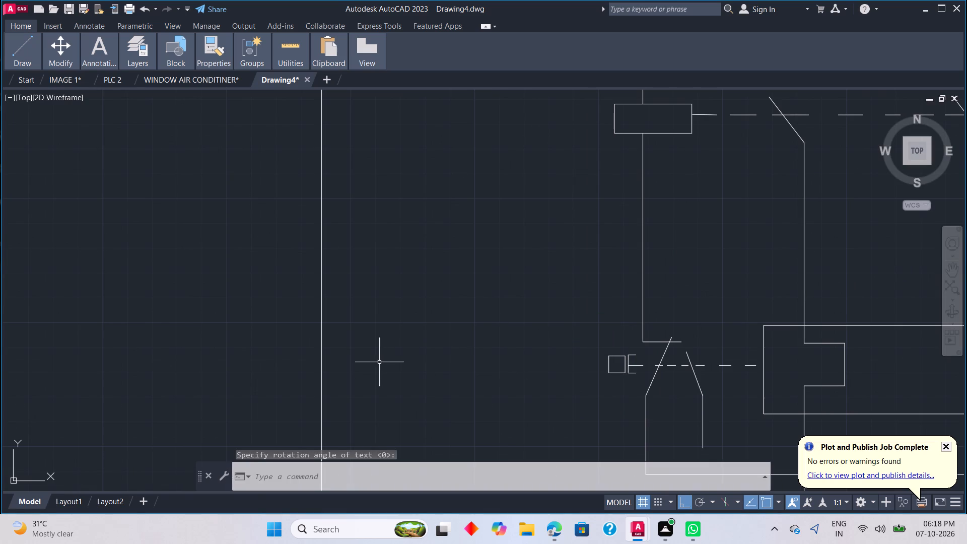
# Place the unrotated single-line text OVER-LOAD RESET, about 0.36 high, between the long outer vertical line and the overload relay's reset actuator.
pyautogui.write('TR')
pyautogui.press('=')
pyautogui.press('BackSpace')
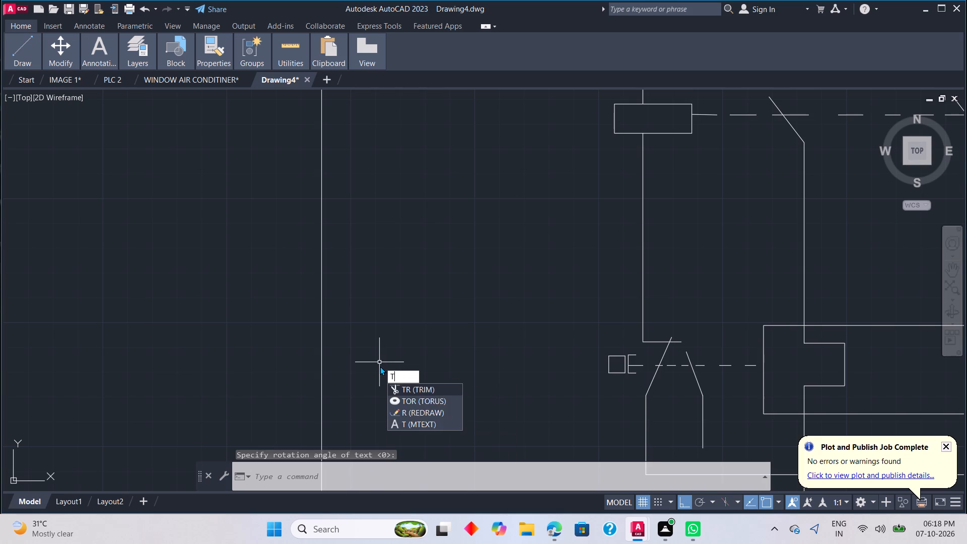
pyautogui.press('BackSpace')
pyautogui.write('EXT')
pyautogui.press('space')
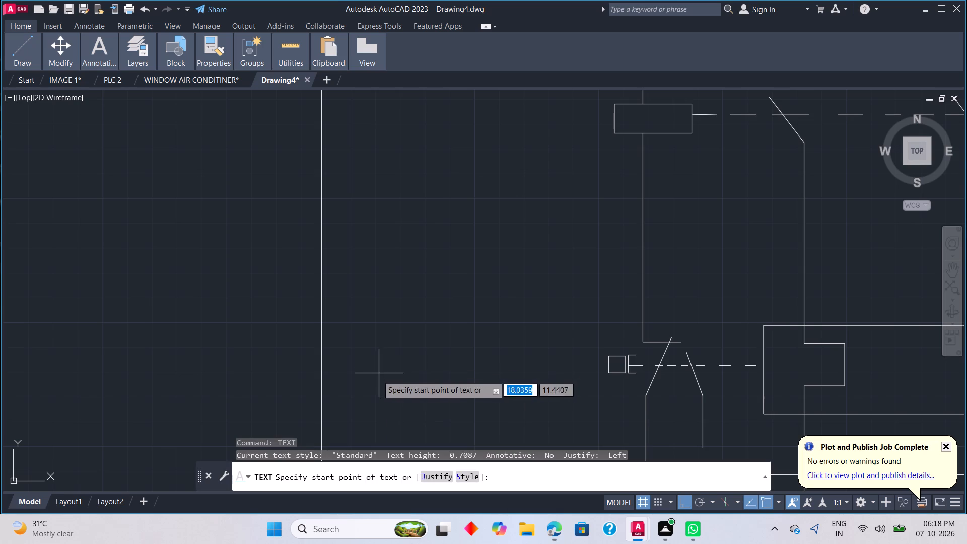
pyautogui.click(332, 362)
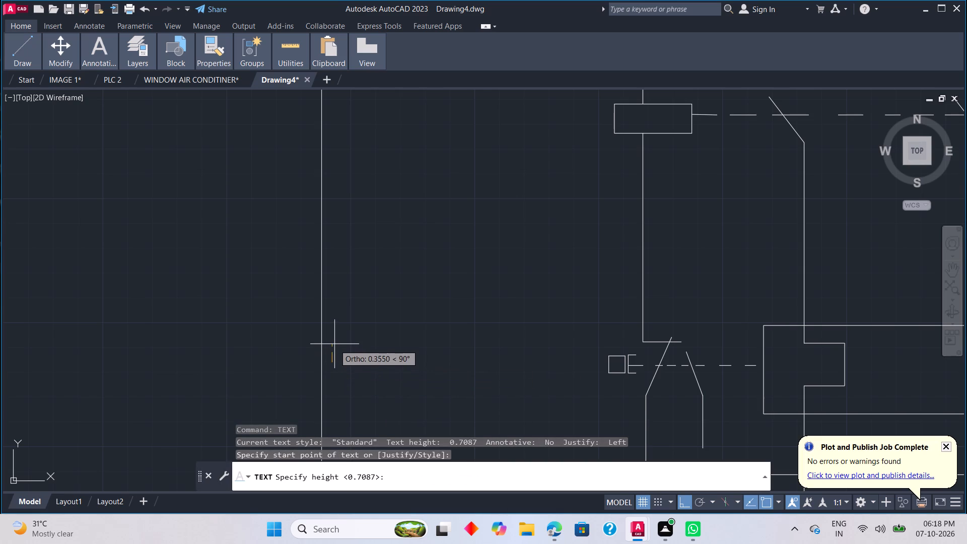
pyautogui.click(334, 343)
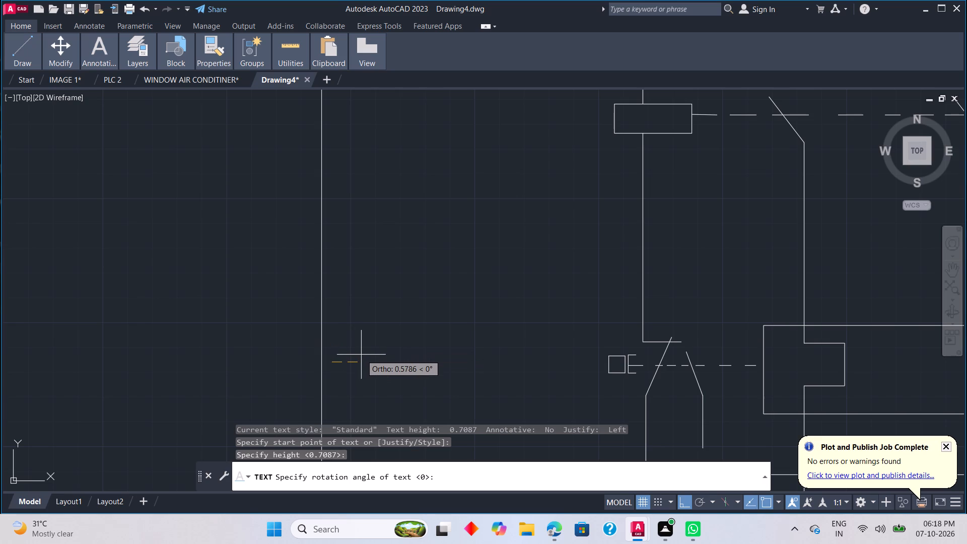
pyautogui.click(356, 356)
pyautogui.write('OVW')
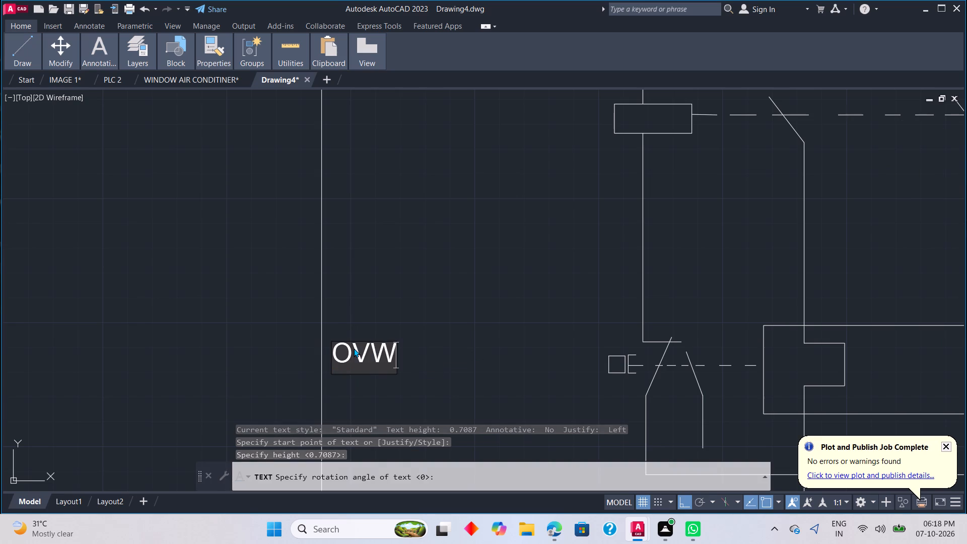
pyautogui.press('BackSpace')
pyautogui.write('ER')
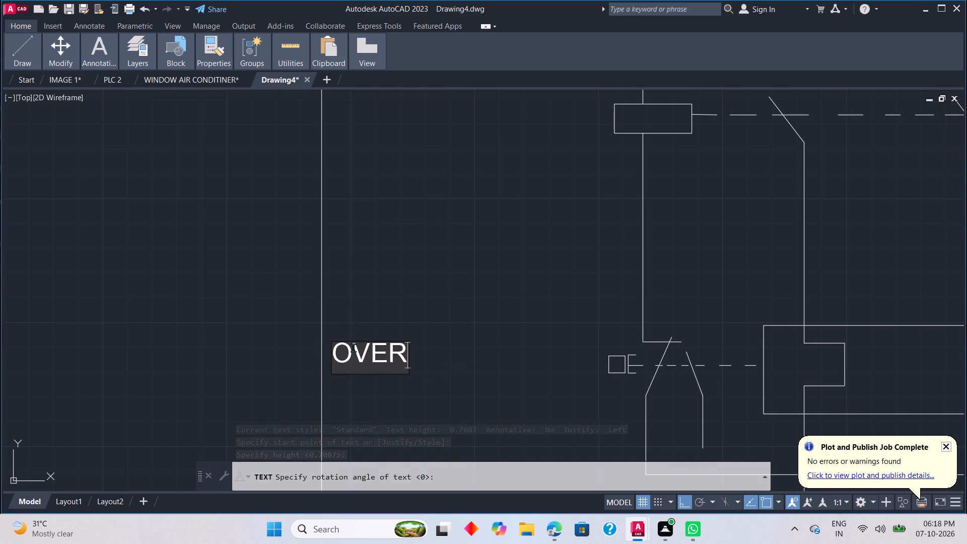
pyautogui.press('-')
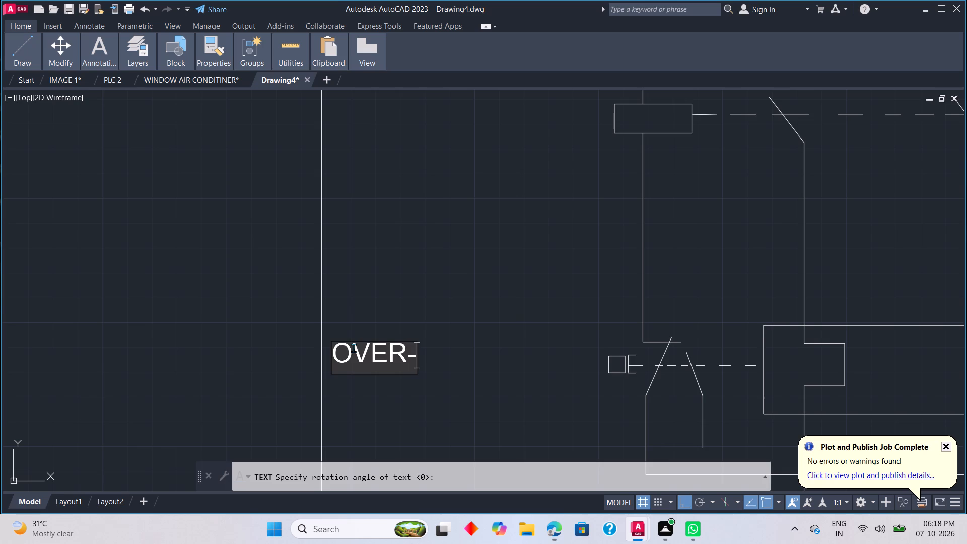
pyautogui.write('LO')
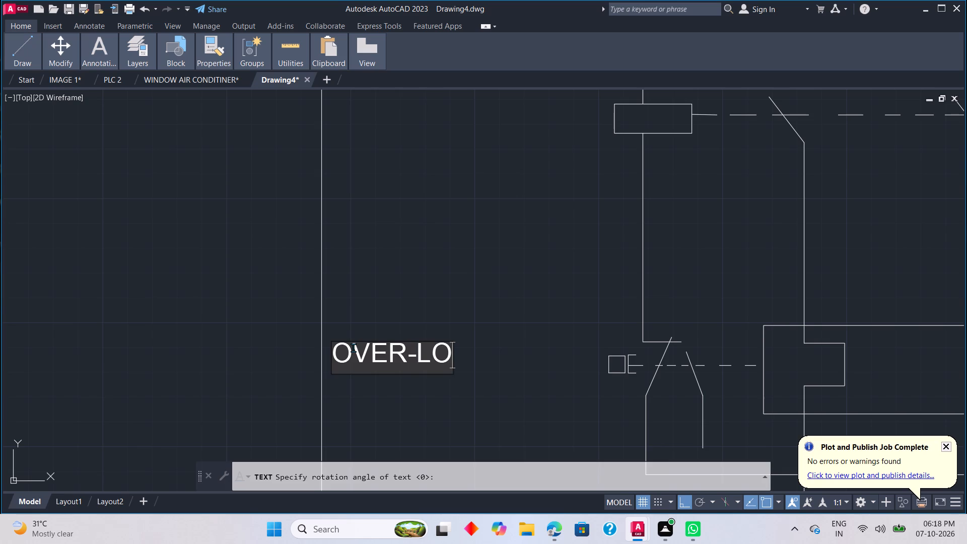
pyautogui.write('AD')
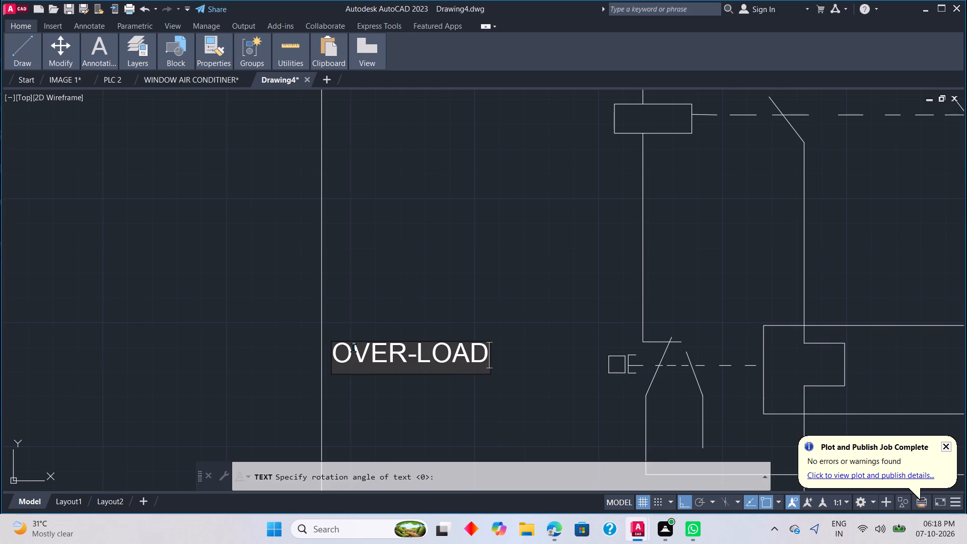
pyautogui.press('space')
pyautogui.write('RESET')
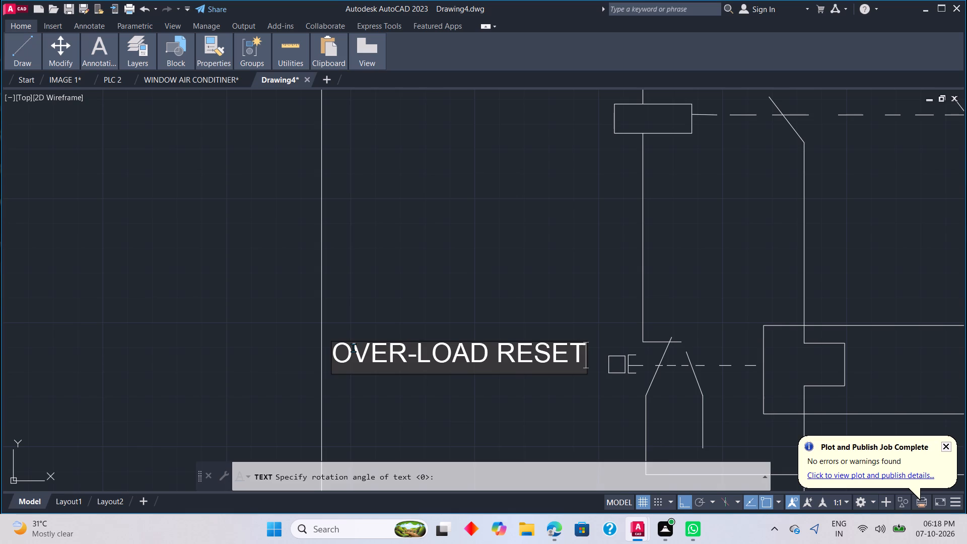
# Add the text label N/C beside the lower end of the overload relay's closed contact, below the reset actuator.
pyautogui.scroll(-1, 330, 365)
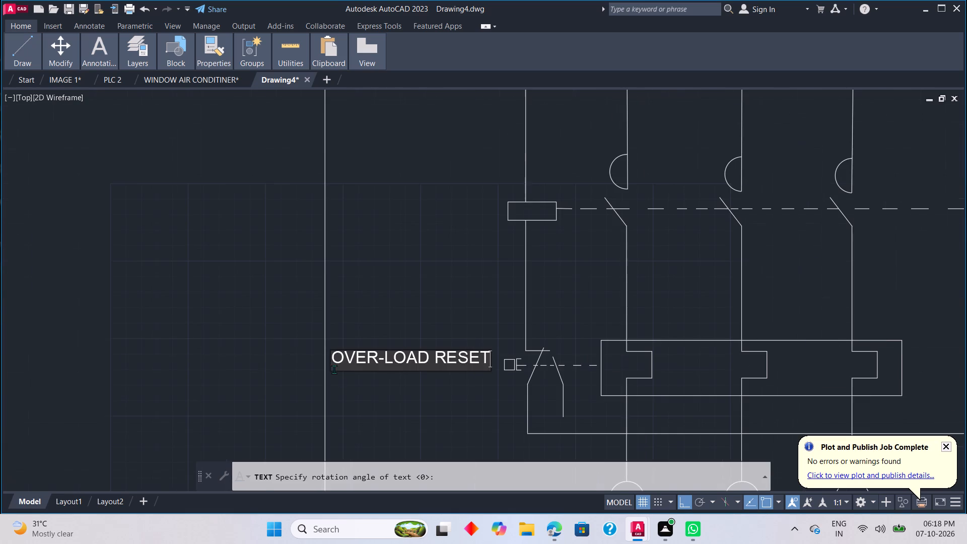
pyautogui.scroll(1, 483, 416)
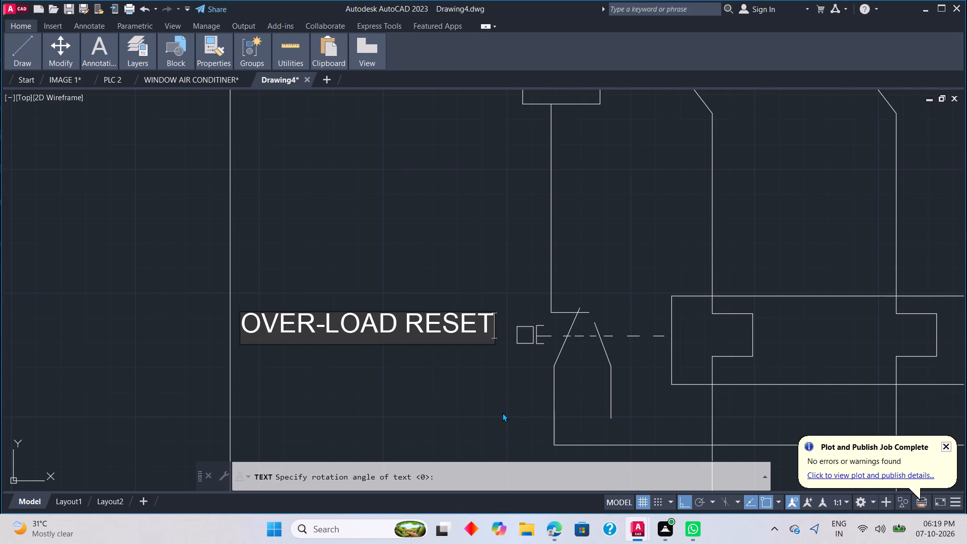
pyautogui.click(502, 412)
pyautogui.write('N/C')
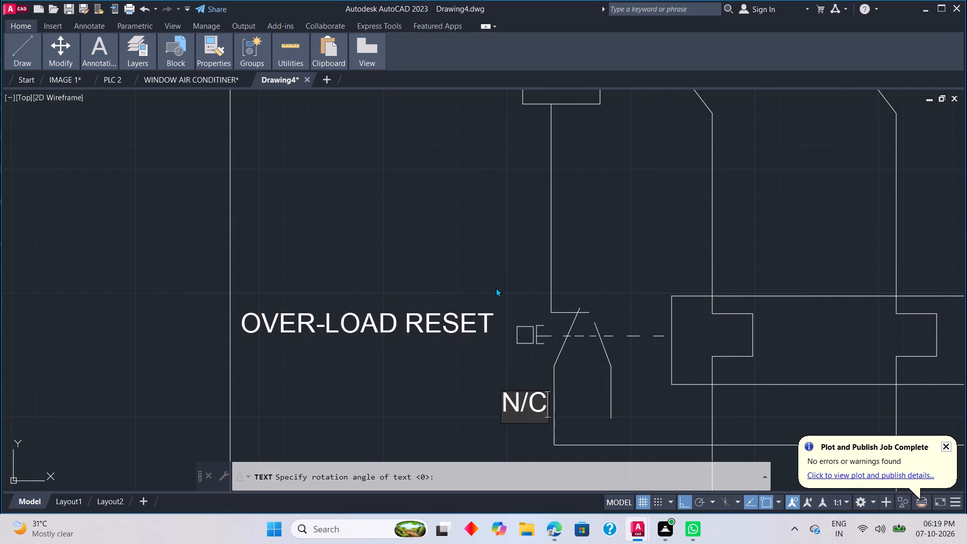
# Add the text label 240V COIL beside the contactor coil rectangle, between it and the long outer vertical line.
pyautogui.scroll(-2, 496, 282)
pyautogui.moveTo(486, 237); pyautogui.dragTo(427, 416, button='middle')
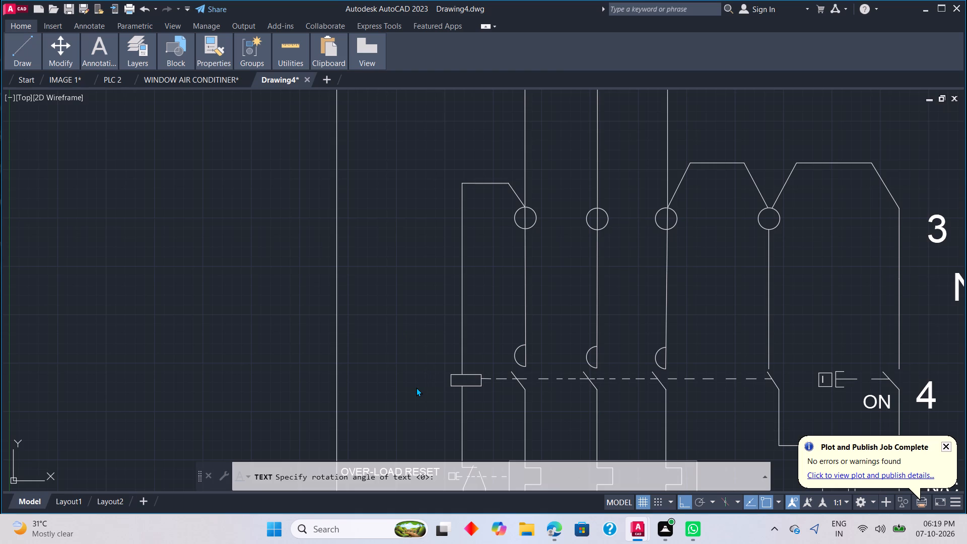
pyautogui.click(374, 368)
pyautogui.write('244')
pyautogui.press('BackSpace')
pyautogui.press('BackSpace')
pyautogui.press('BackSpace')
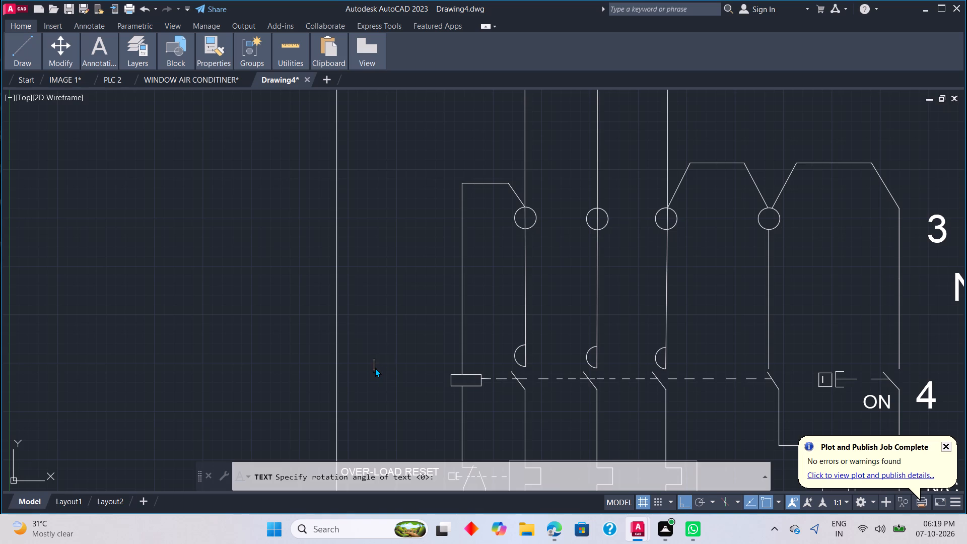
pyautogui.click(390, 369)
pyautogui.write('24')
pyautogui.press('0')
pyautogui.press('v')
pyautogui.press('space')
pyautogui.write('COIL')
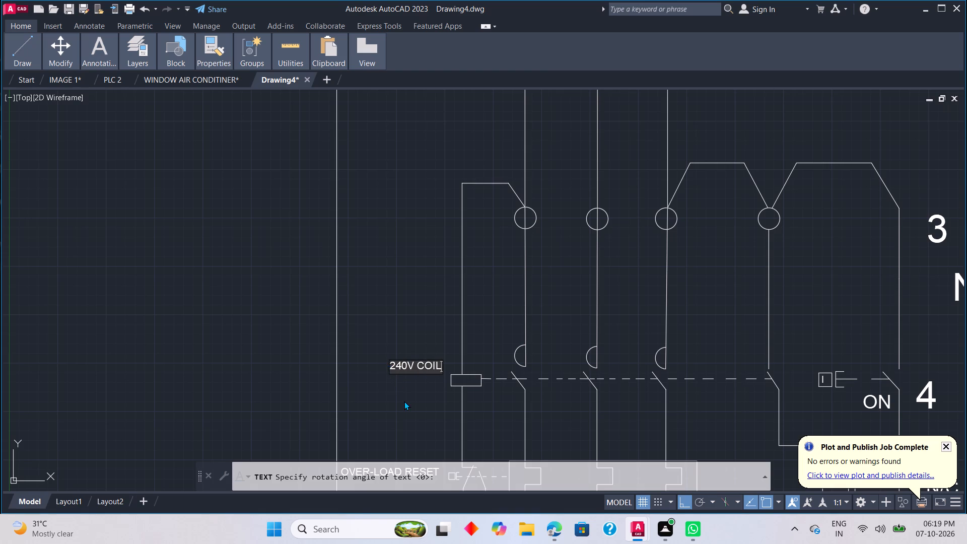
# Label the coil's terminals A2 just below the coil rectangle and A1 above it.
pyautogui.click(451, 401)
pyautogui.write('A2')
pyautogui.click(447, 350)
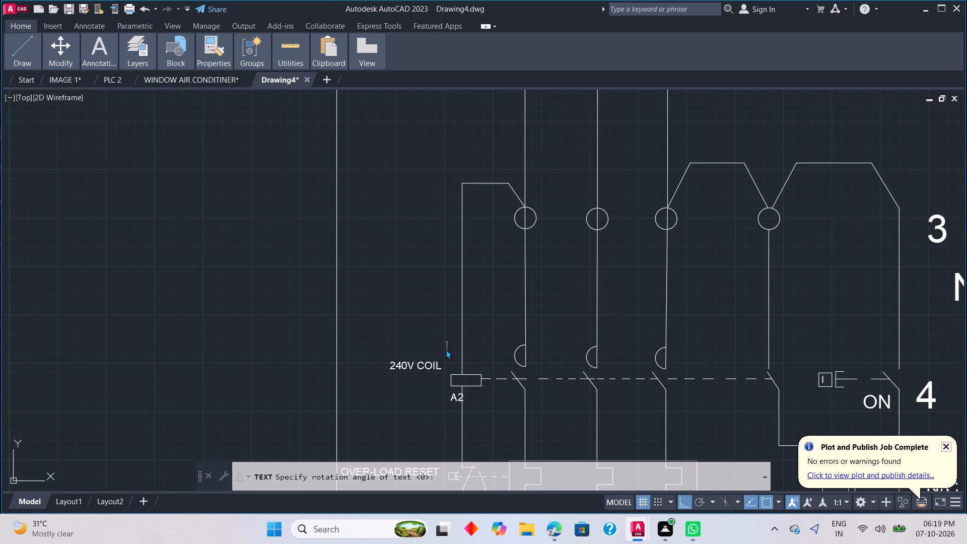
pyautogui.write('A1')
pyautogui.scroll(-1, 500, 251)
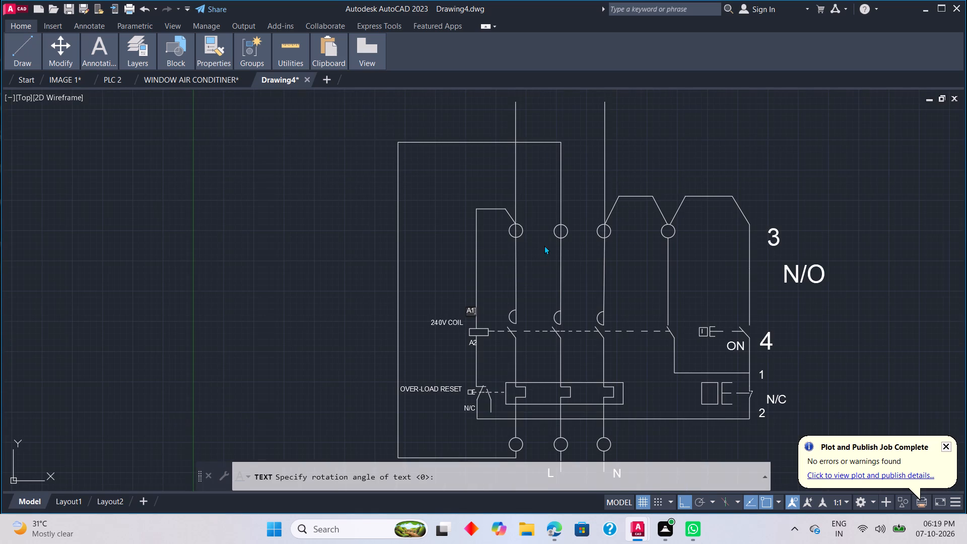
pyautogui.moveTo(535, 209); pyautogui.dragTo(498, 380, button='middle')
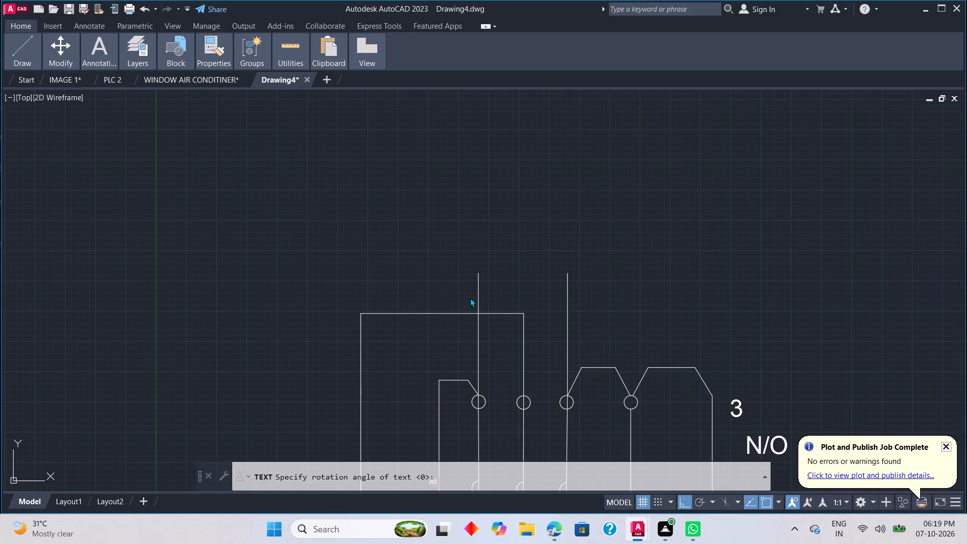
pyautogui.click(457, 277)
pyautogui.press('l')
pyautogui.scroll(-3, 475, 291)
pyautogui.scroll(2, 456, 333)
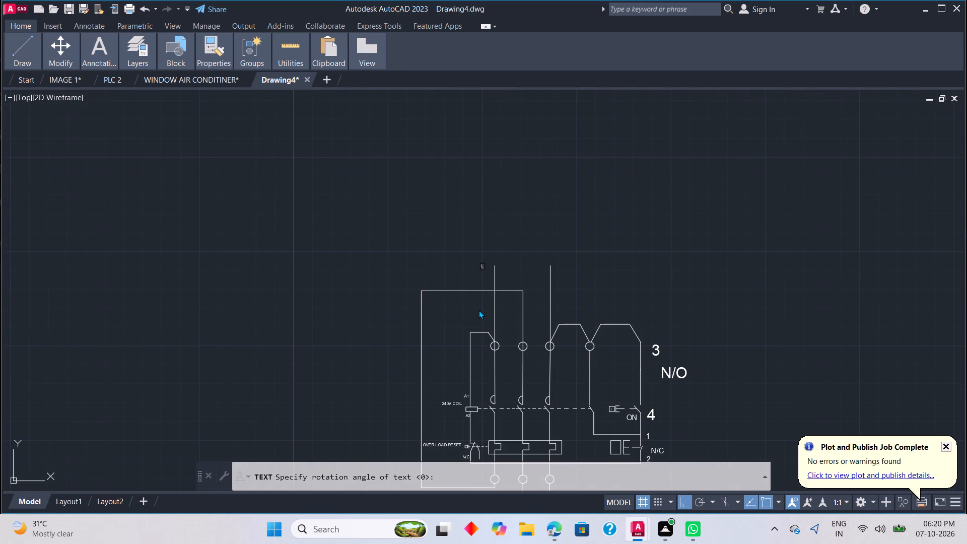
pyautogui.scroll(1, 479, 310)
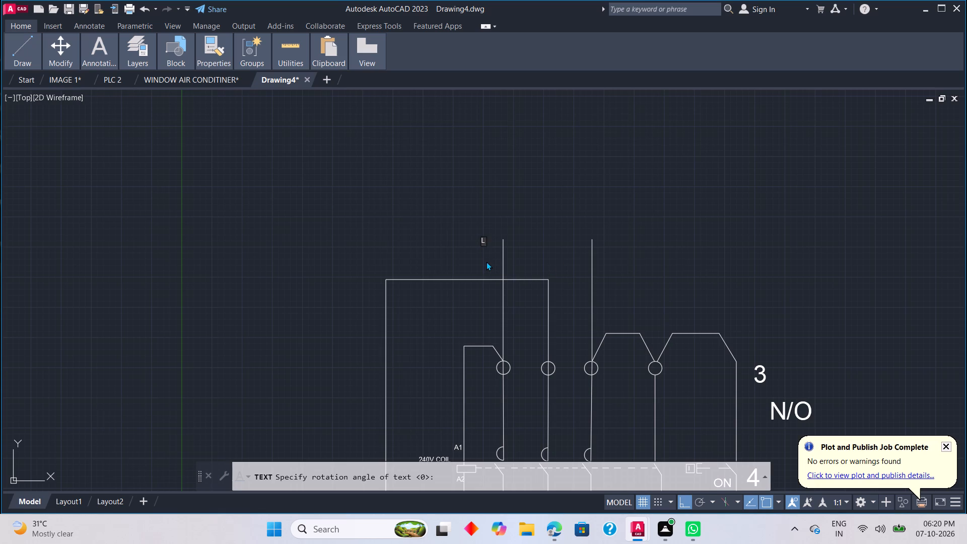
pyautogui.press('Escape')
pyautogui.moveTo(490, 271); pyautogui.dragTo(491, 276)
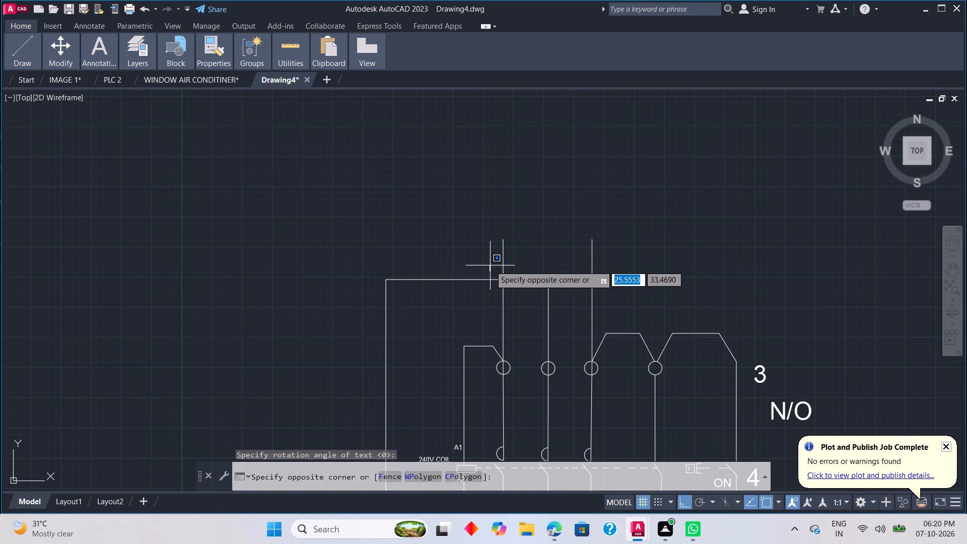
# Place unrotated single-line texts L and N, about 1.58 high, beside the upper ends of the two incoming supply lines.
pyautogui.press('t')
pyautogui.press('e')
pyautogui.write('XT')
pyautogui.press('space')
pyautogui.click(477, 234)
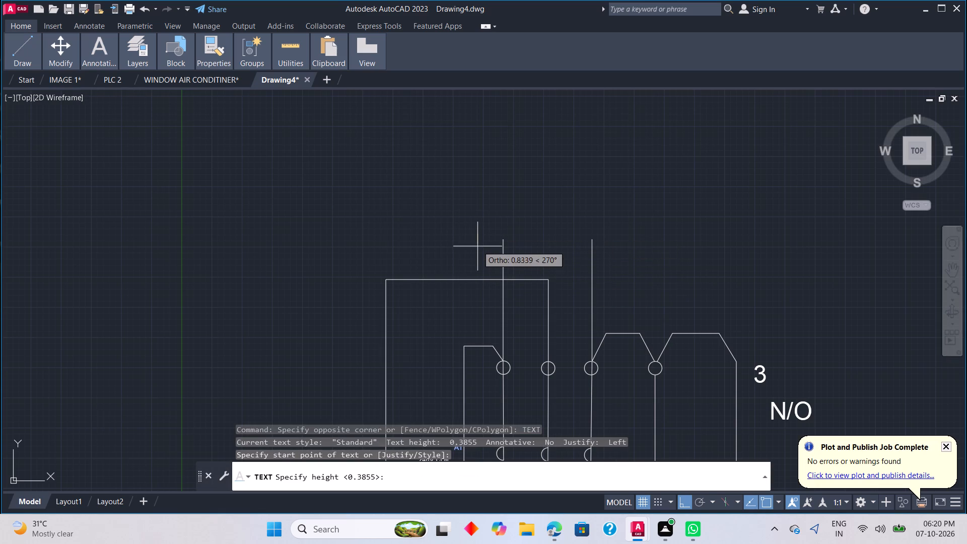
pyautogui.click(477, 253)
pyautogui.click(490, 251)
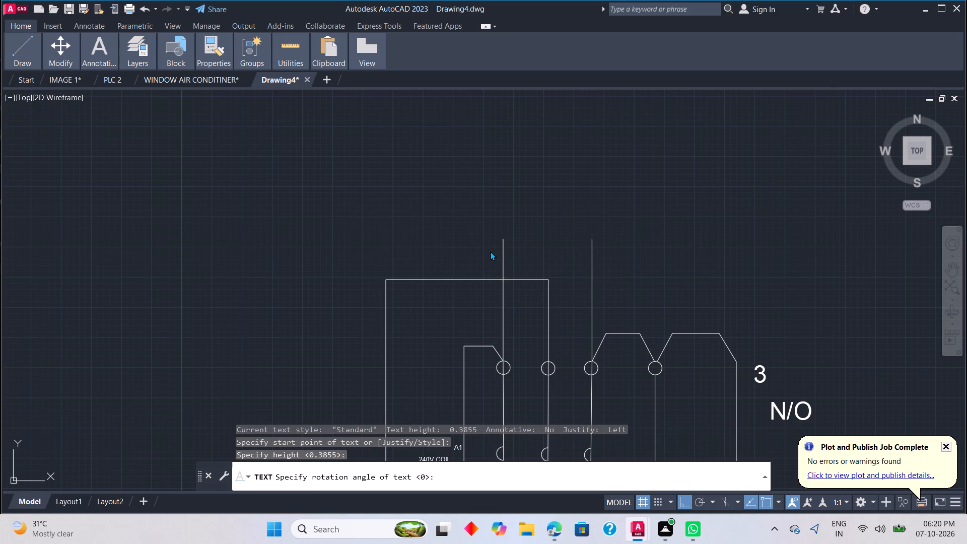
pyautogui.press('l')
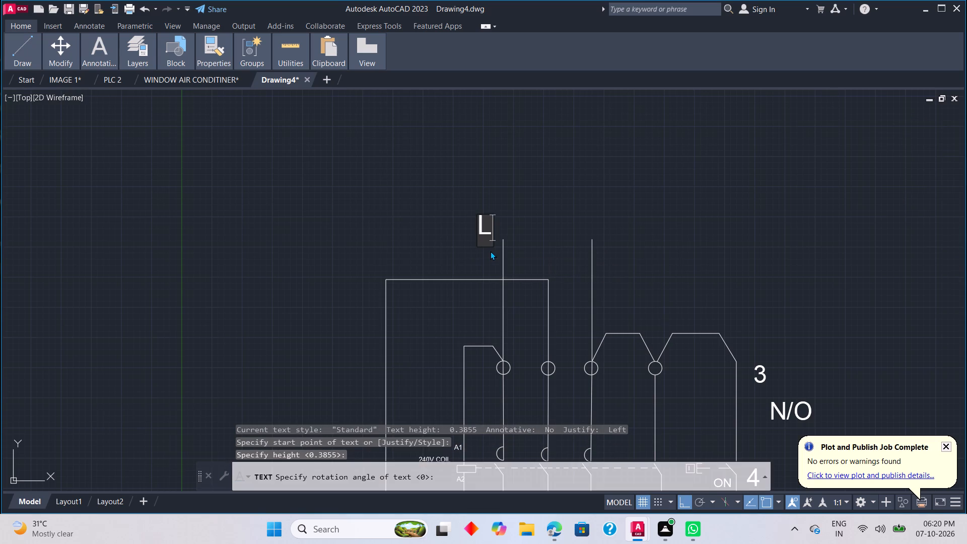
pyautogui.click(608, 235)
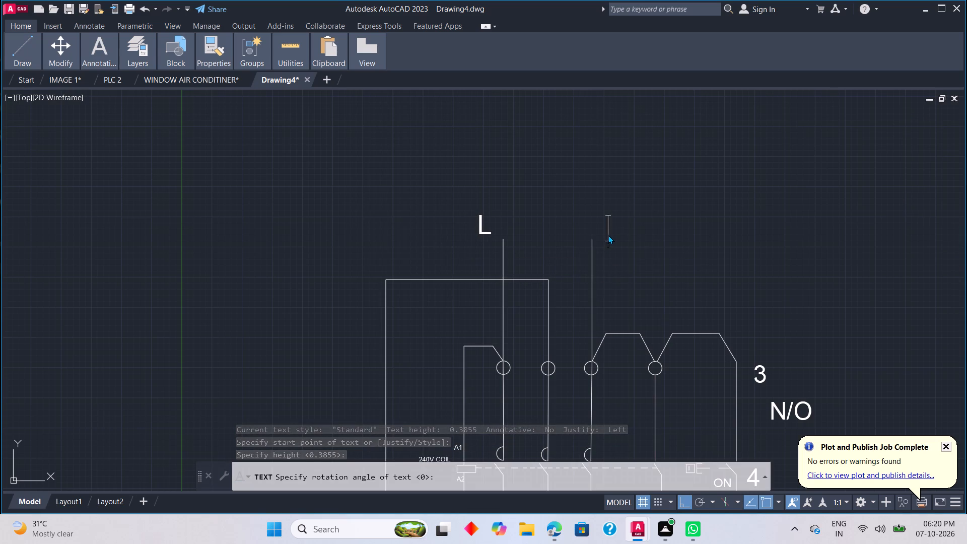
pyautogui.press('n')
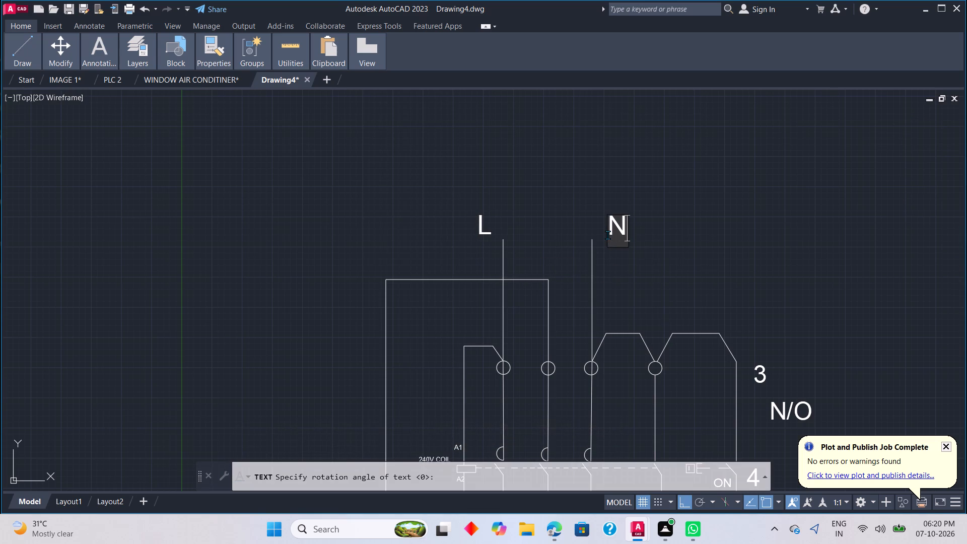
# Add the heading text LINE above and between the L and N supply labels.
pyautogui.click(516, 192)
pyautogui.write('LINR')
pyautogui.press('BackSpace')
pyautogui.press('e')
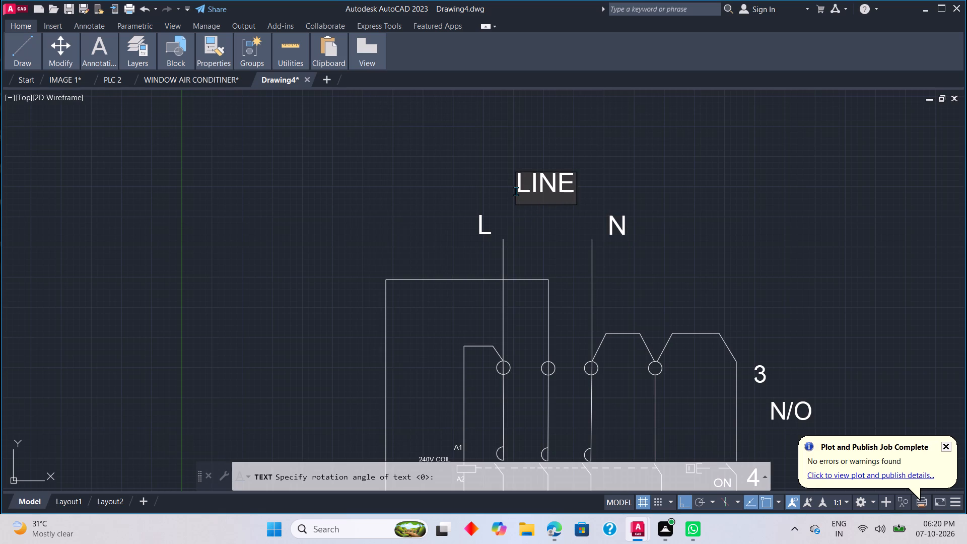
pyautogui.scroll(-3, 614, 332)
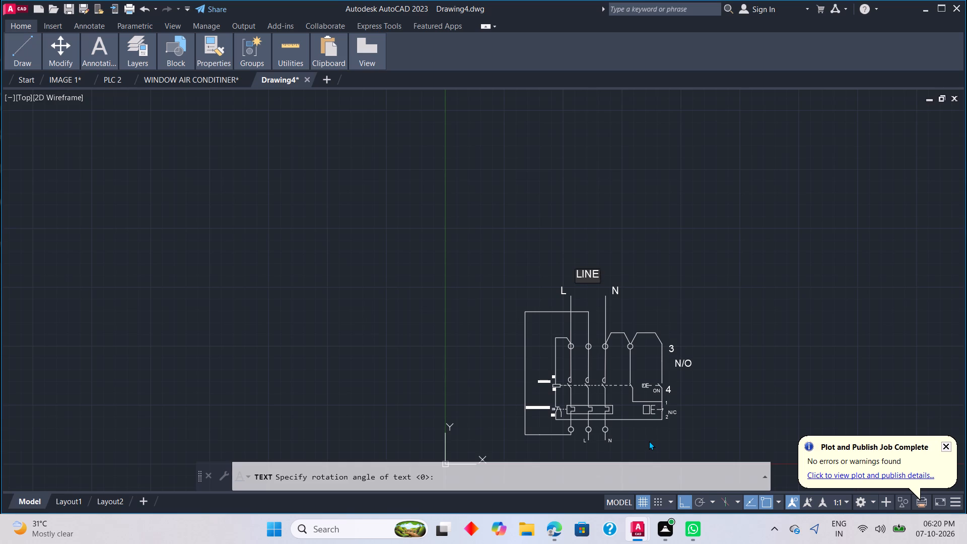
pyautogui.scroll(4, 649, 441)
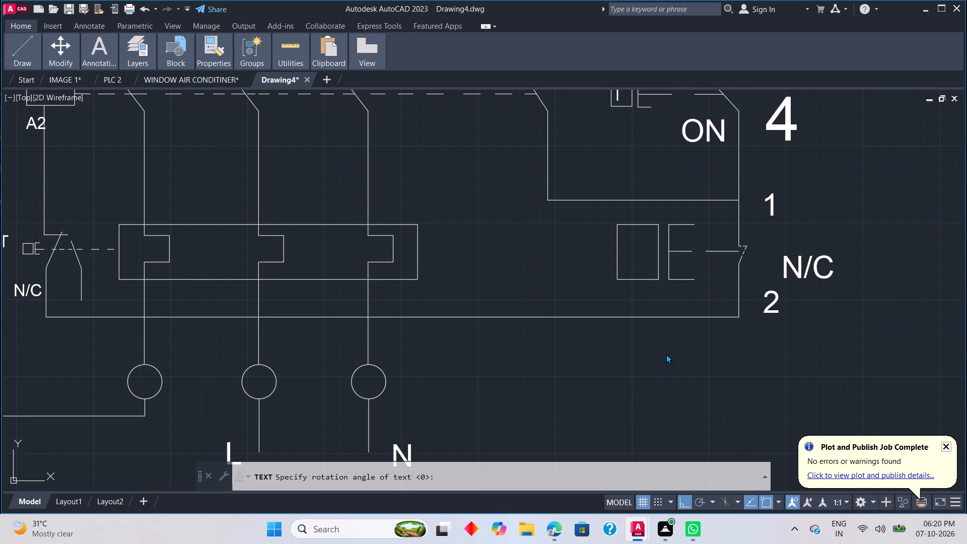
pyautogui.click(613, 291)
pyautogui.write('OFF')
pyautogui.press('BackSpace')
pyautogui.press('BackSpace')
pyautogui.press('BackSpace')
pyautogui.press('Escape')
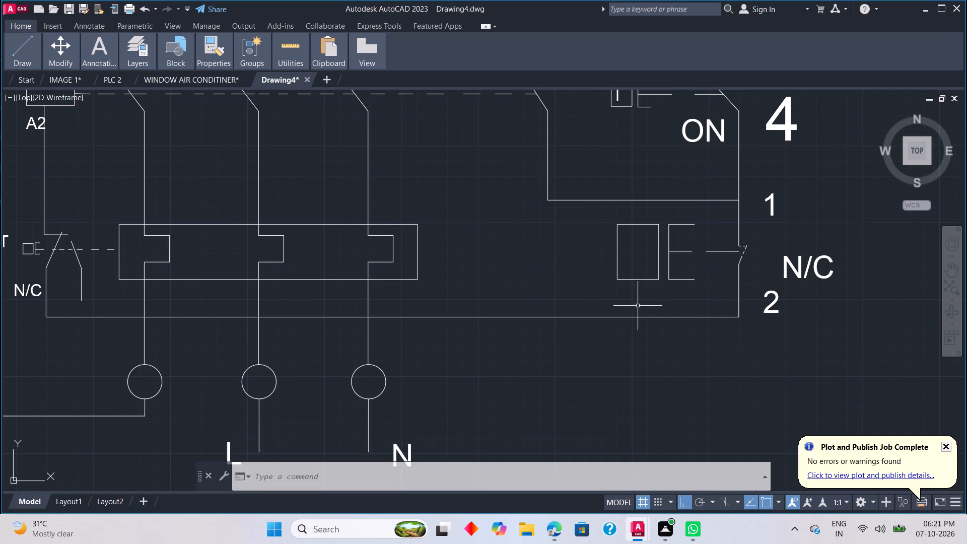
# Place the unrotated single-line text OFF below the stop pushbutton's actuator box, just above the lower control line.
pyautogui.write('TE')
pyautogui.press('x')
pyautogui.write('T')
pyautogui.press('space')
pyautogui.click(606, 308)
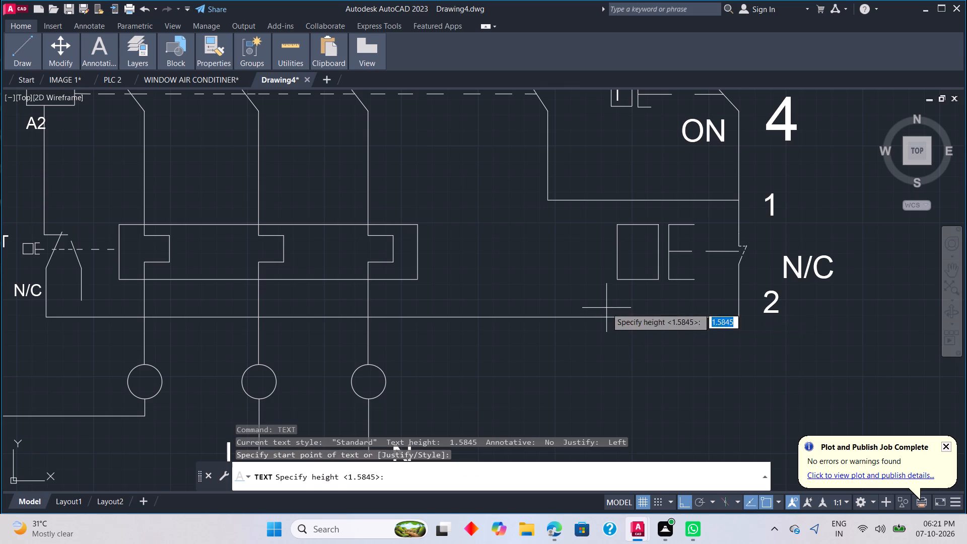
pyautogui.click(606, 291)
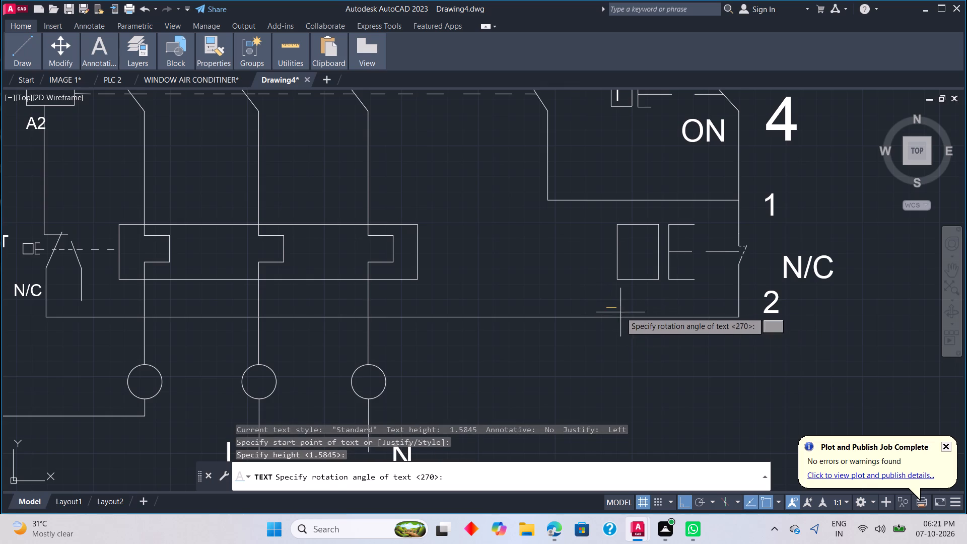
pyautogui.click(619, 310)
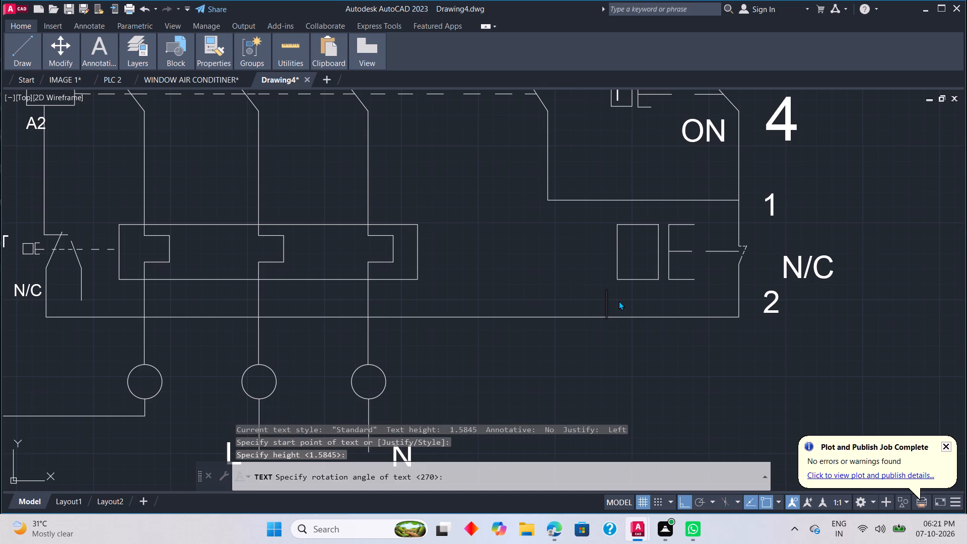
pyautogui.press('o')
pyautogui.write('FF')
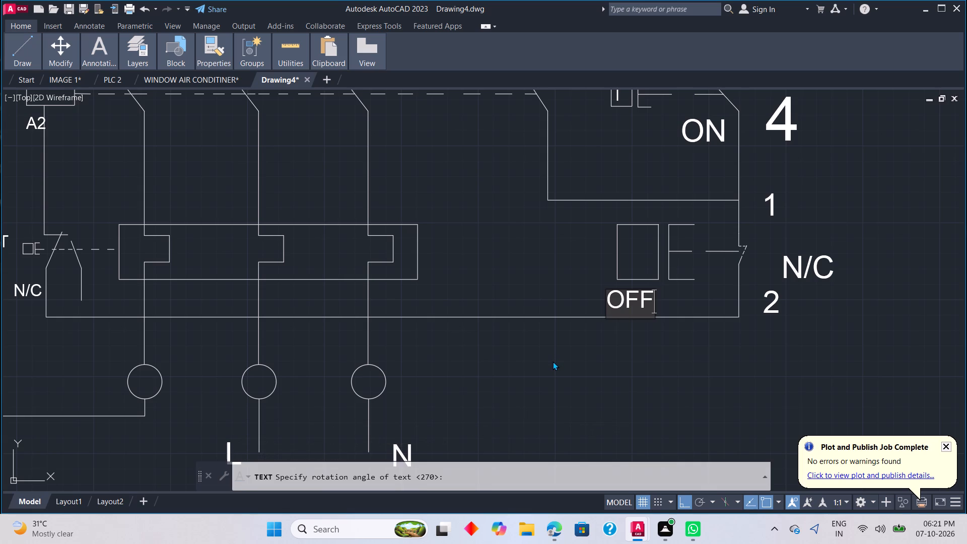
# Finish the OFF text entry, keeping the label below the stop pushbutton's actuator box.
pyautogui.scroll(-2, 550, 380)
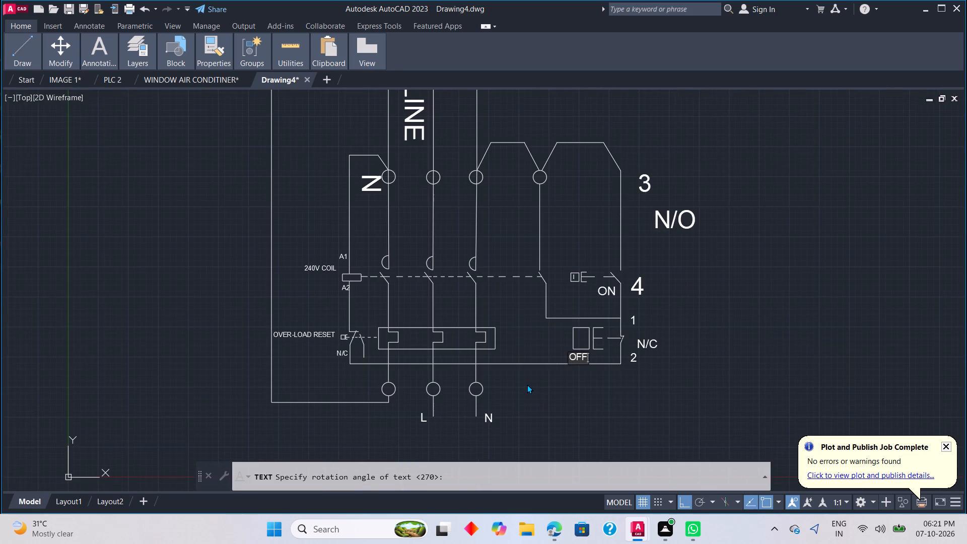
pyautogui.moveTo(526, 383); pyautogui.dragTo(542, 419, button='middle')
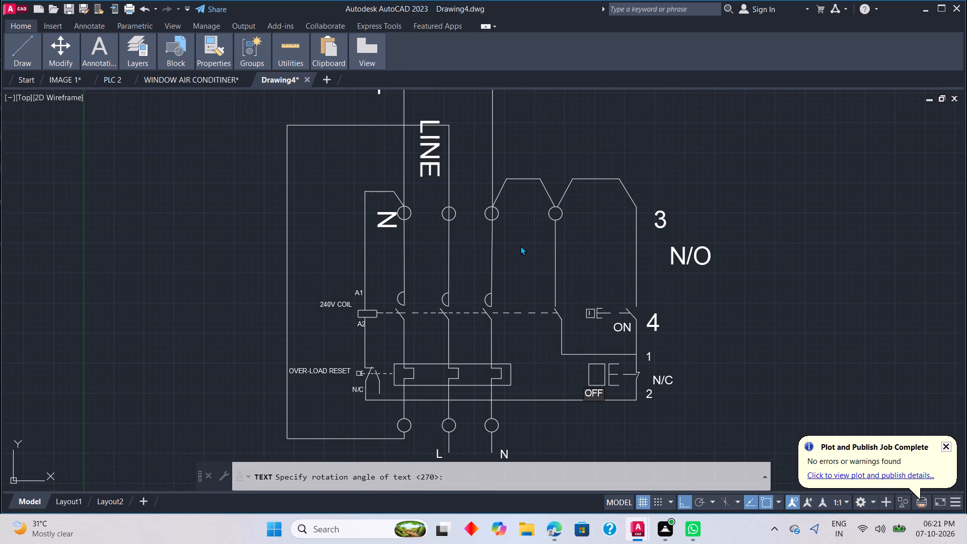
pyautogui.moveTo(520, 246); pyautogui.dragTo(553, 355, button='middle')
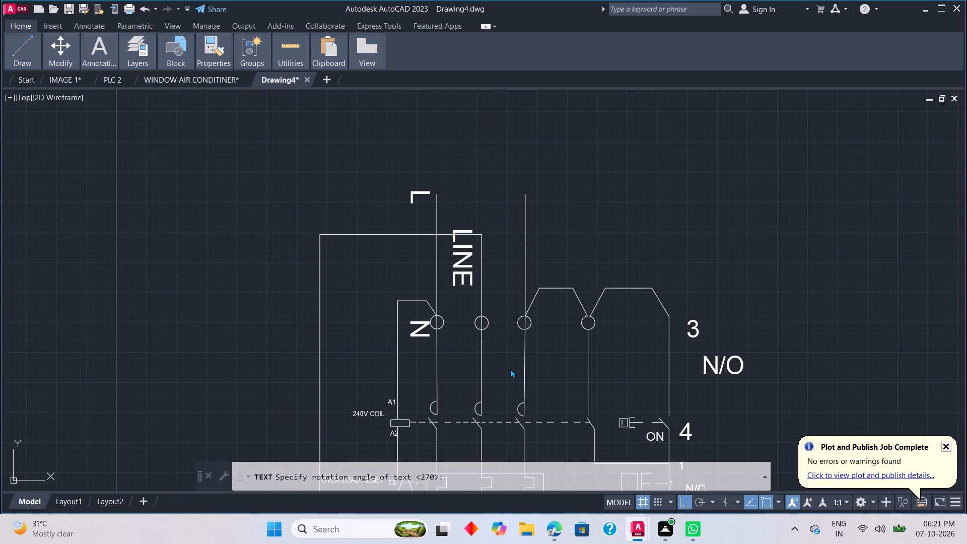
pyautogui.click(360, 345)
pyautogui.press('Escape')
pyautogui.hotkey('ctrl', 'z')
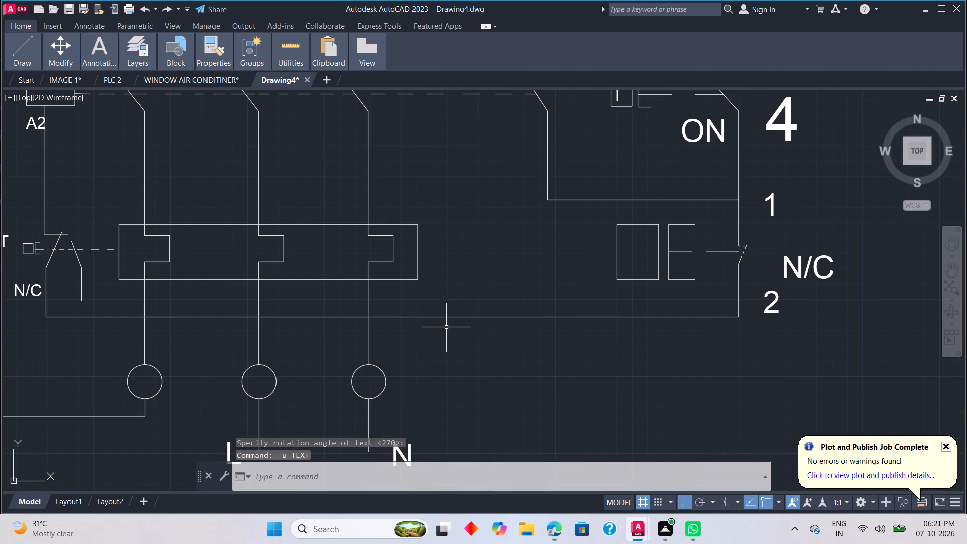
pyautogui.hotkey('ctrl', 'y')
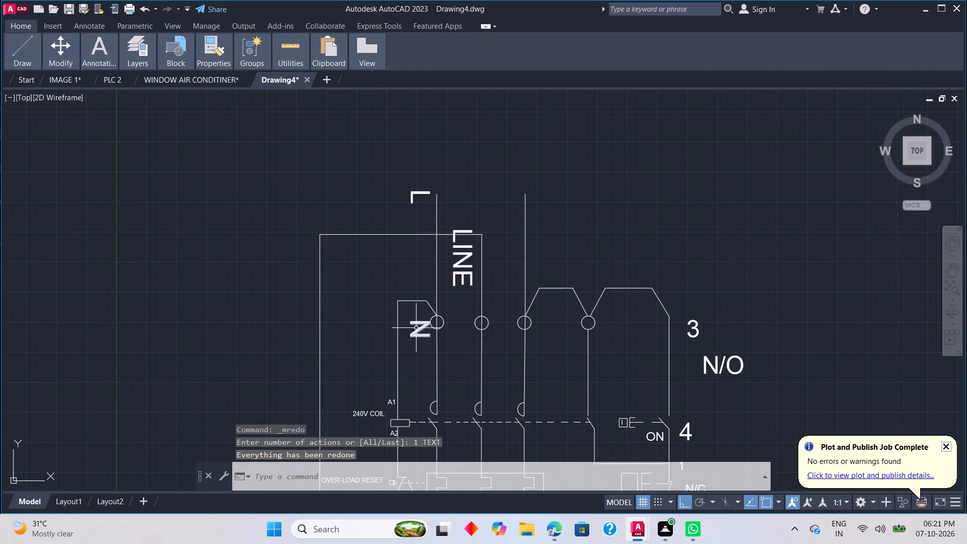
# Rotate the sideways N, L and LINE supply labels together by 90° about the L label's insertion corner.
pyautogui.click(412, 335)
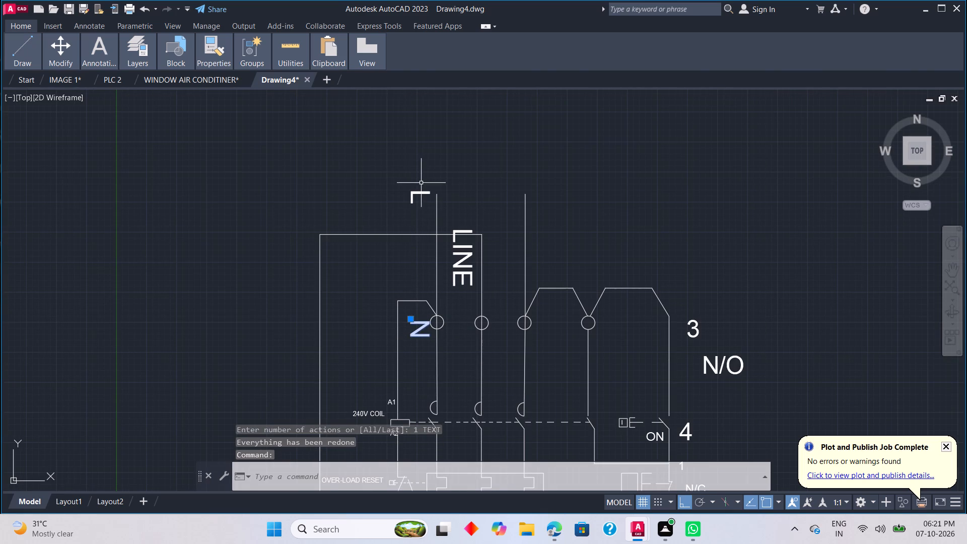
pyautogui.click(417, 191)
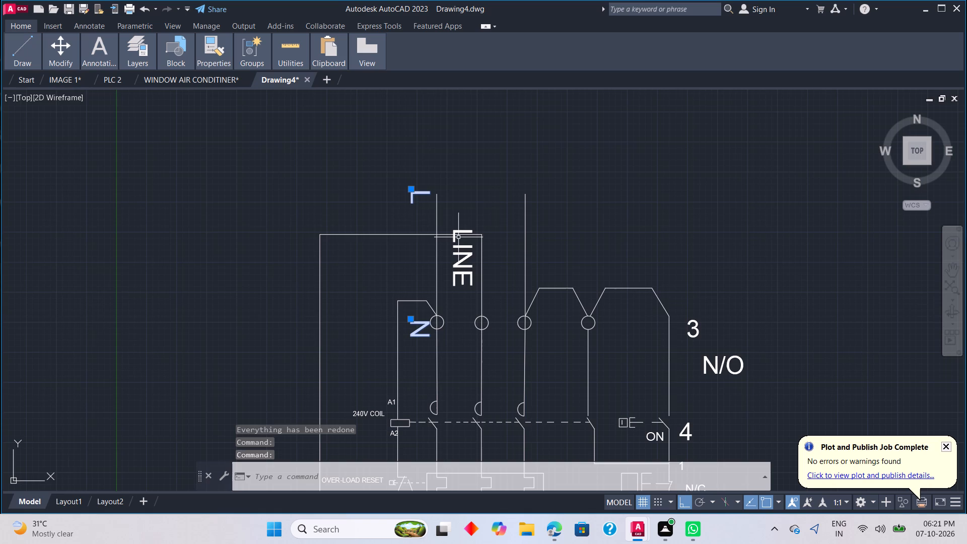
pyautogui.click(452, 231)
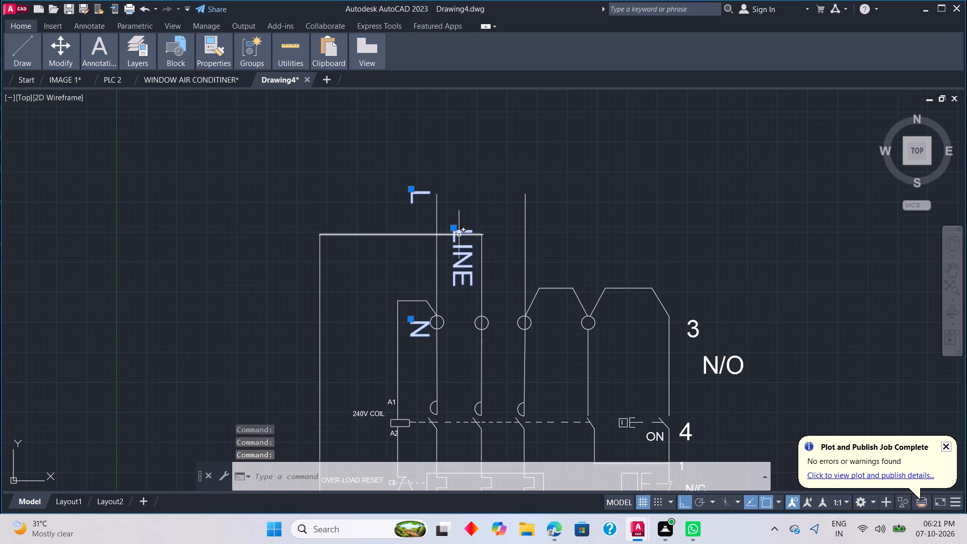
pyautogui.rightClick(460, 233)
pyautogui.click(491, 341)
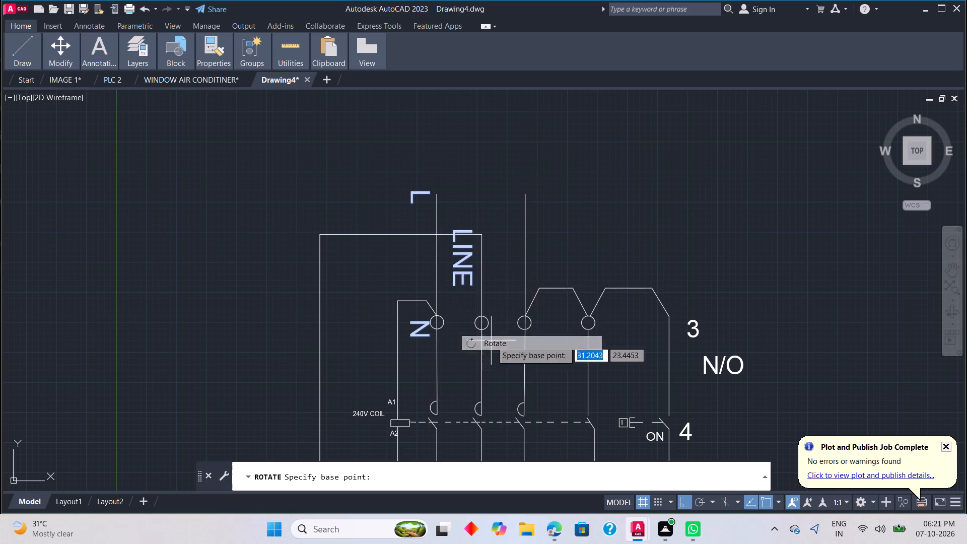
pyautogui.click(412, 193)
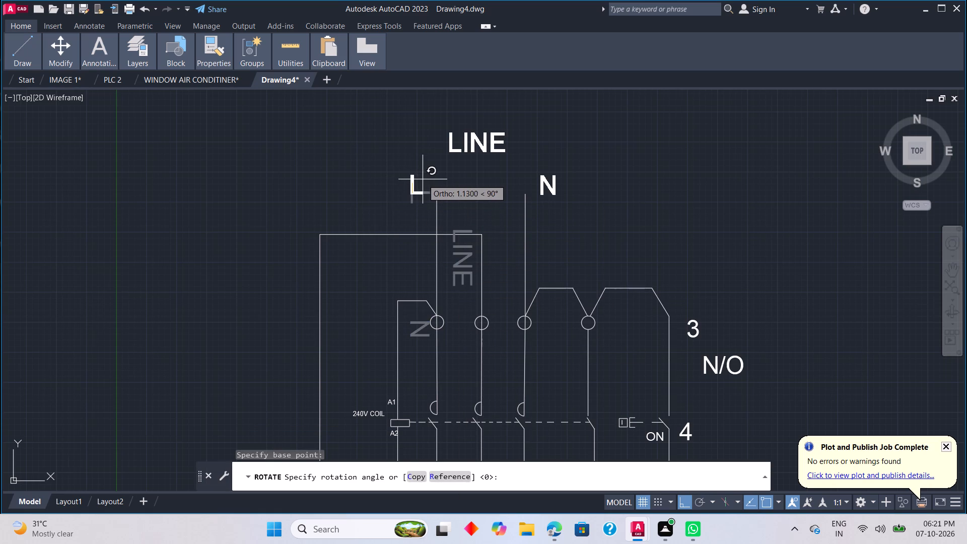
pyautogui.click(423, 179)
pyautogui.press('Escape')
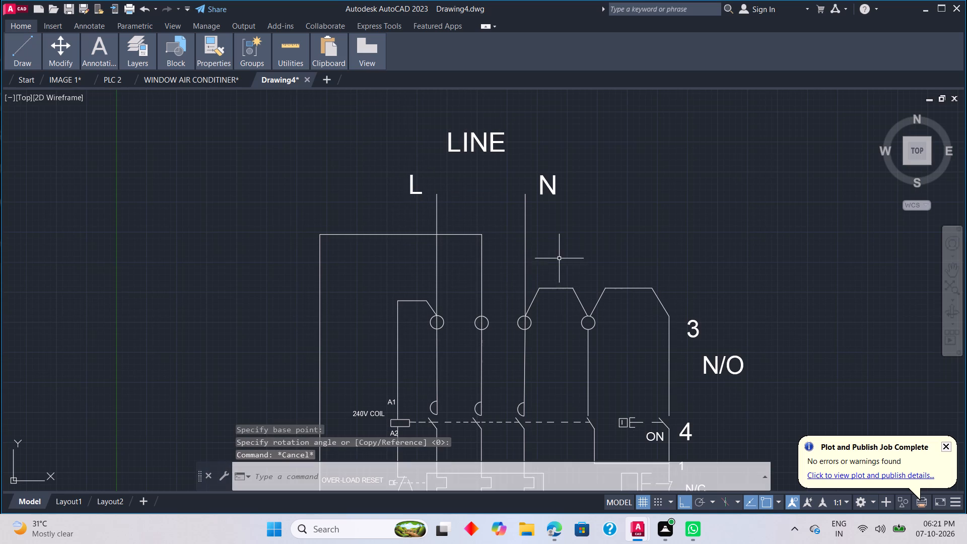
# With Ortho turned off, move the upper N label closer to the top end of its incoming supply line.
pyautogui.scroll(-3, 559, 252)
pyautogui.scroll(2, 556, 274)
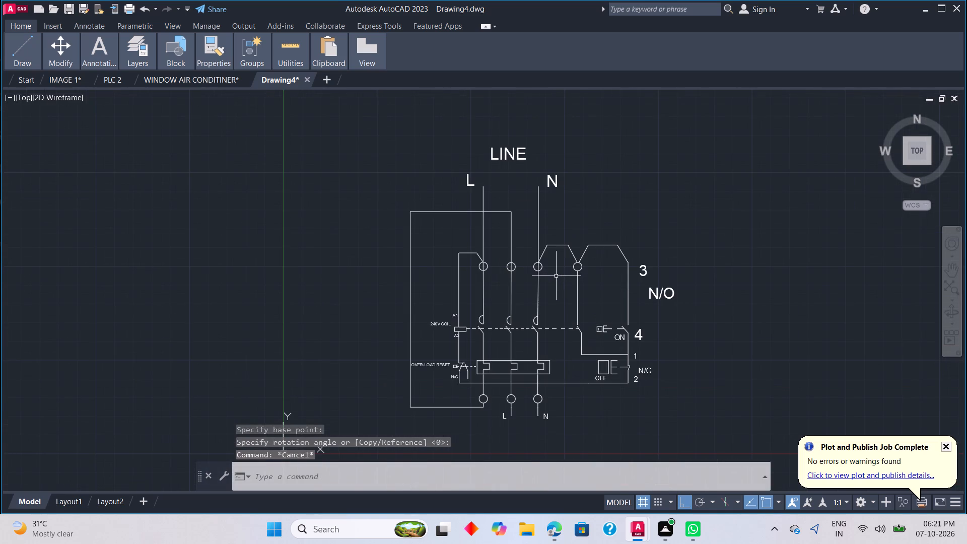
pyautogui.scroll(1, 556, 276)
pyautogui.moveTo(571, 191); pyautogui.dragTo(602, 316, button='middle')
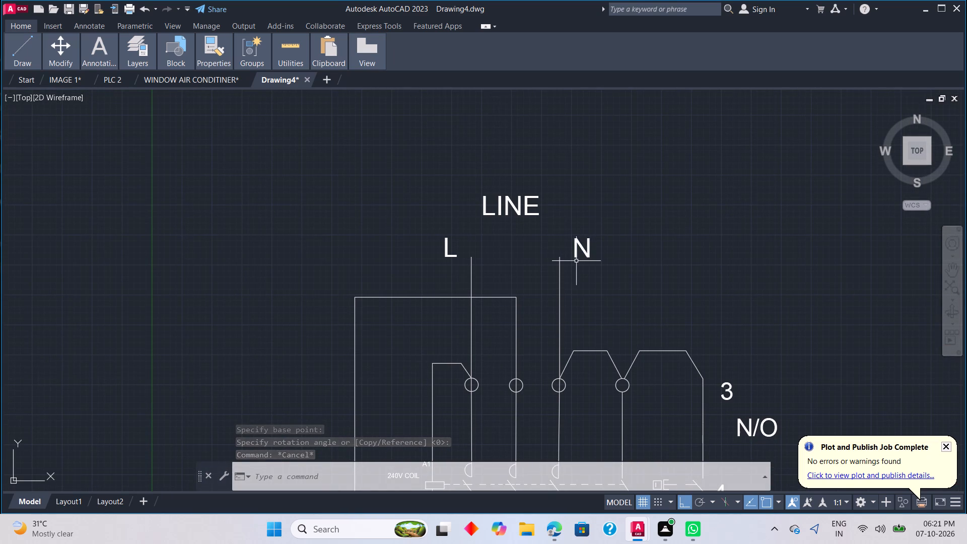
pyautogui.click(575, 258)
pyautogui.click(575, 258)
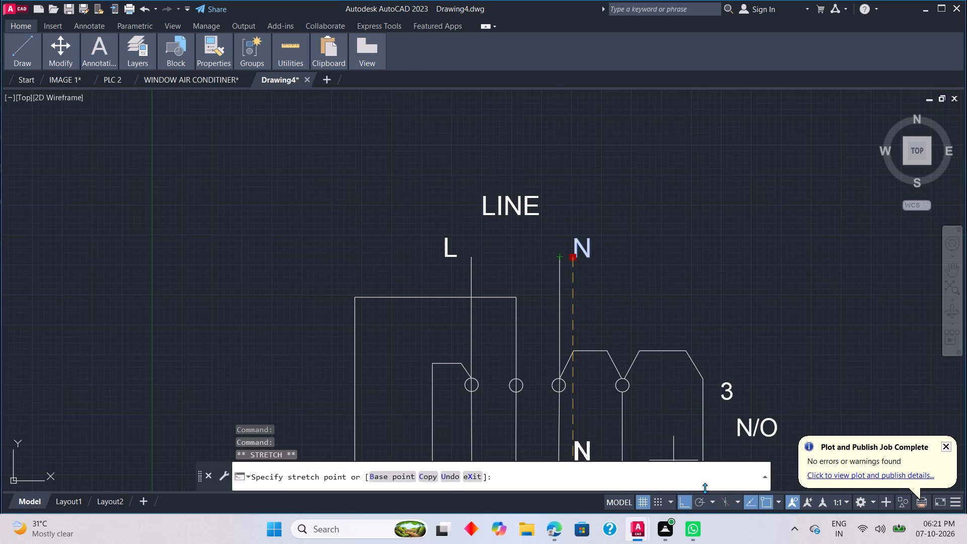
pyautogui.click(690, 499)
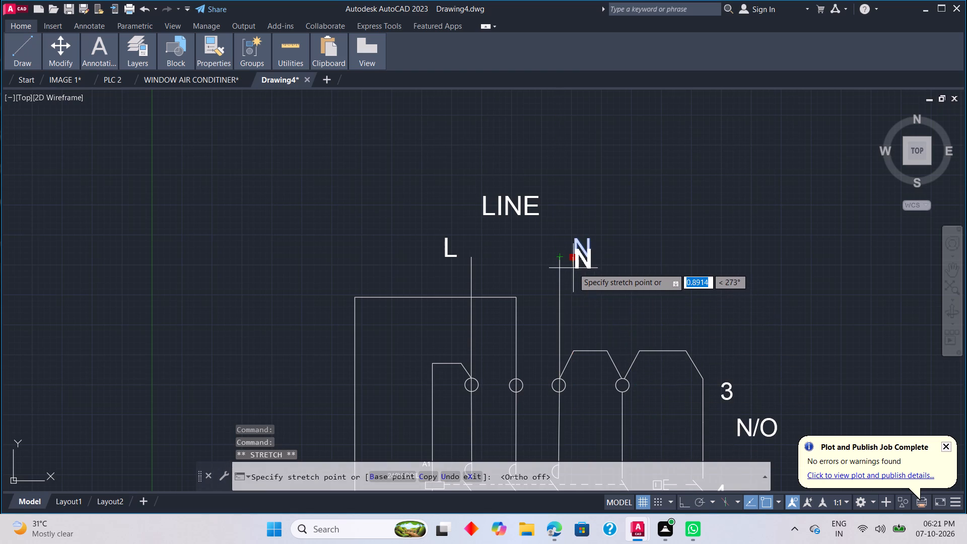
pyautogui.scroll(4, 572, 268)
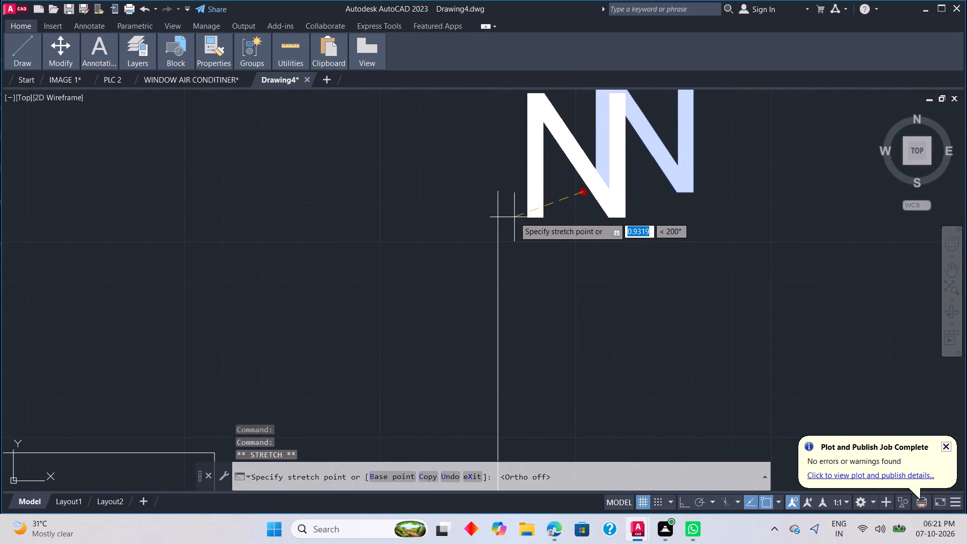
pyautogui.click(514, 217)
# Move the upper L label closer to the top end of its incoming supply line, level with the N label.
pyautogui.scroll(-3, 424, 229)
pyautogui.moveTo(400, 257); pyautogui.dragTo(456, 320, button='middle')
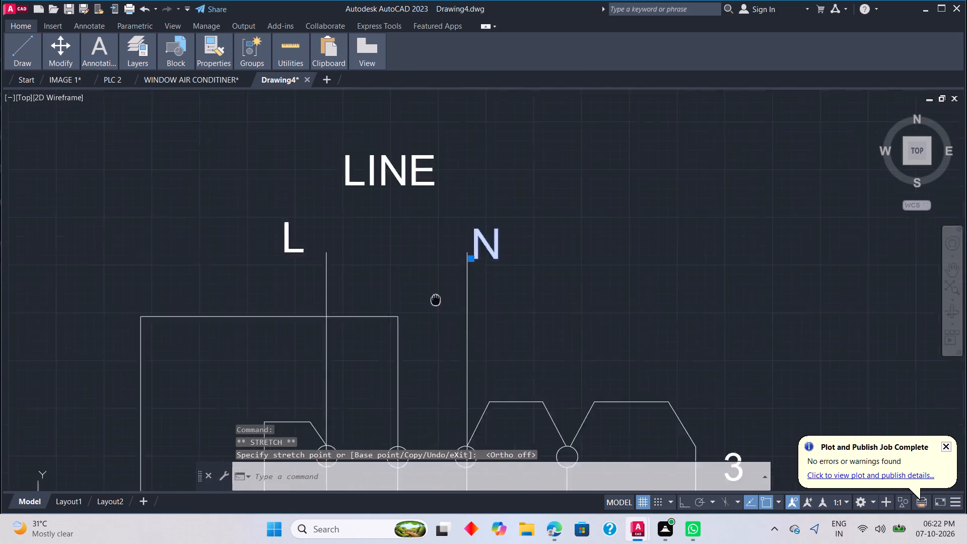
pyautogui.moveTo(456, 320); pyautogui.dragTo(570, 414, button='middle')
pyautogui.scroll(1, 454, 389)
pyautogui.click(445, 371)
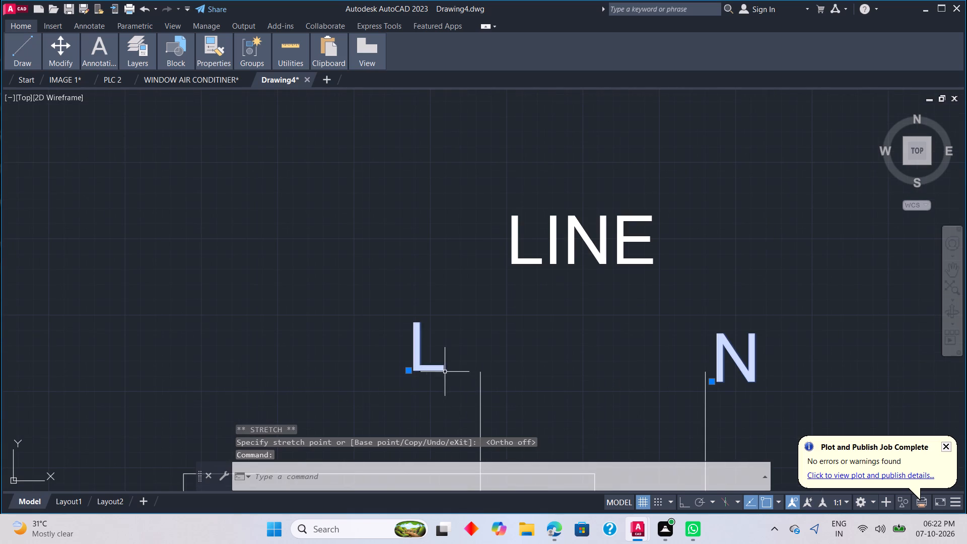
pyautogui.click(410, 375)
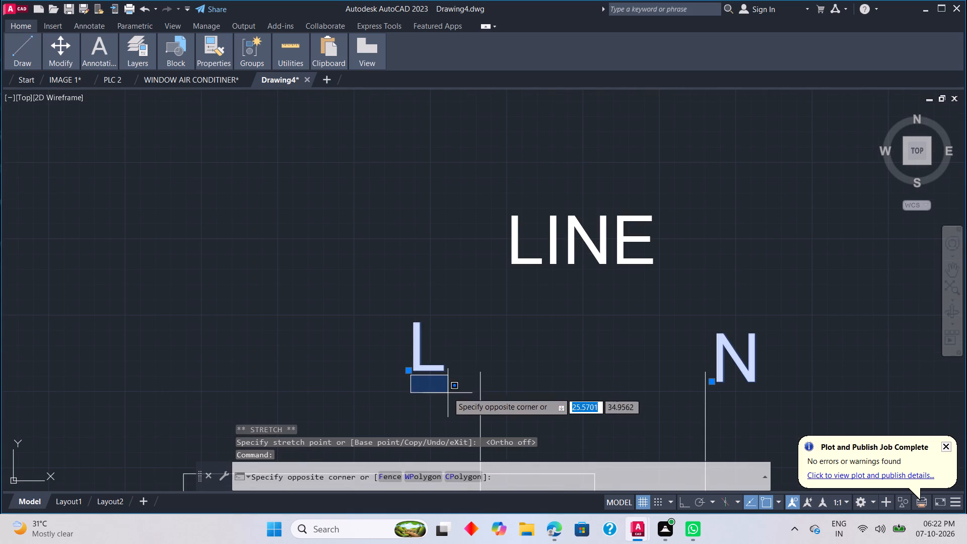
pyautogui.click(403, 369)
pyautogui.click(406, 371)
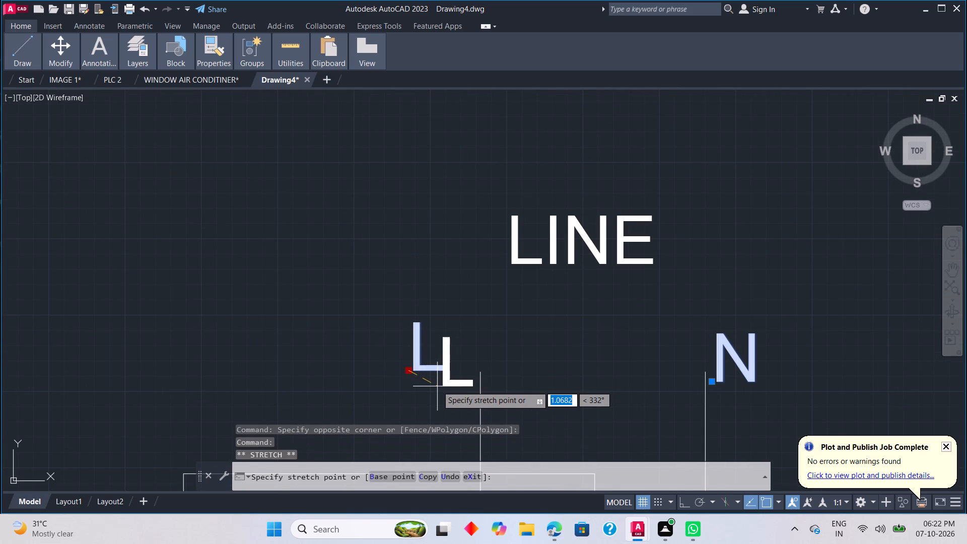
pyautogui.click(437, 386)
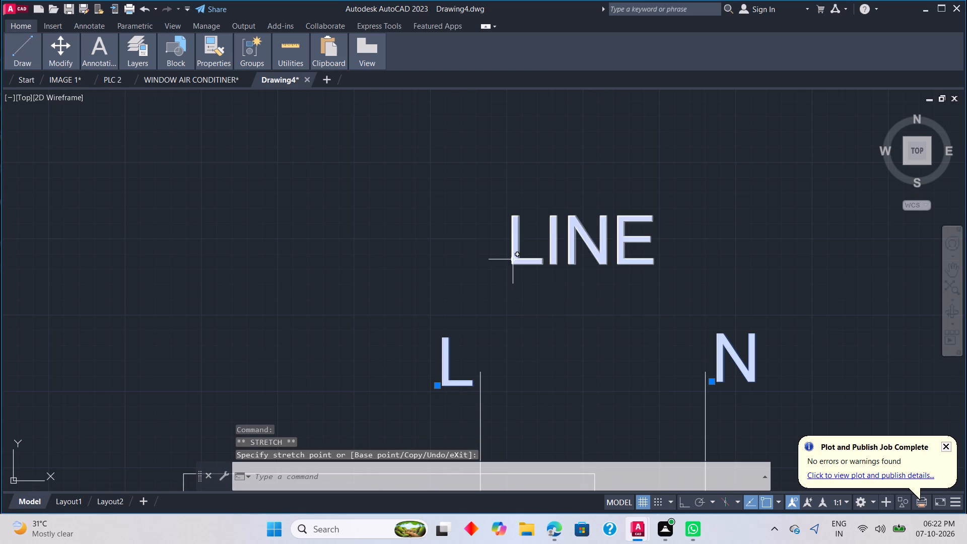
# Move the LINE heading down to sit just above and centred between the upper L and N labels.
pyautogui.click(512, 265)
pyautogui.click(507, 262)
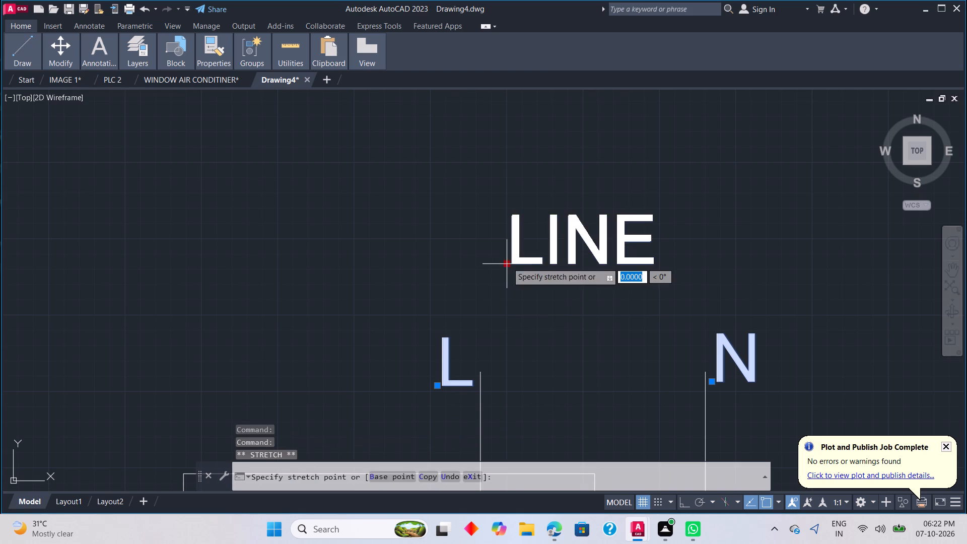
pyautogui.click(494, 321)
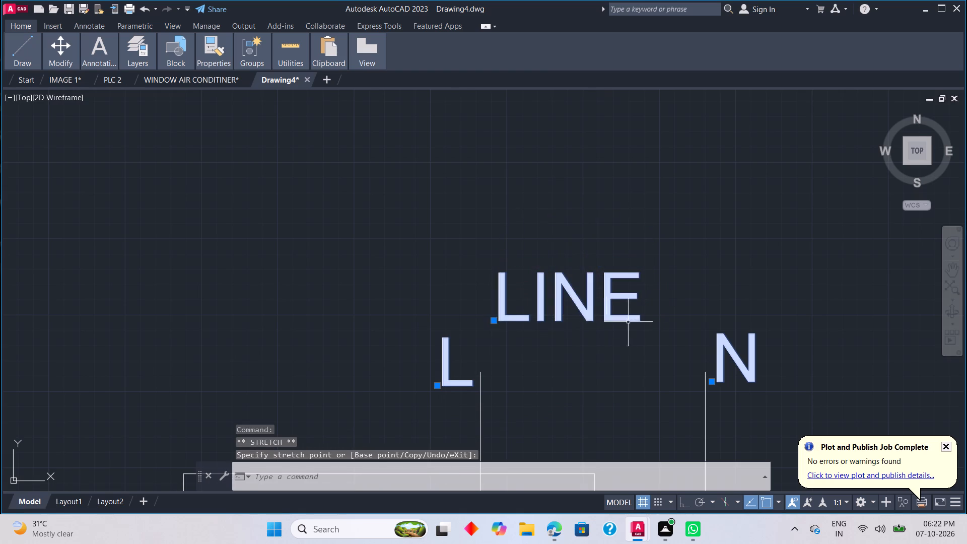
pyautogui.scroll(-3, 639, 317)
pyautogui.scroll(2, 684, 364)
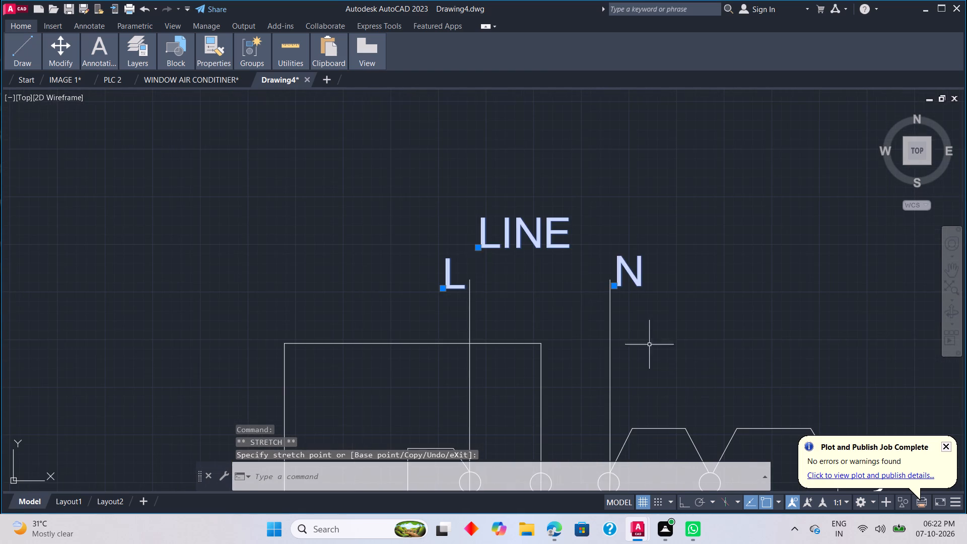
pyautogui.click(475, 245)
pyautogui.click(487, 252)
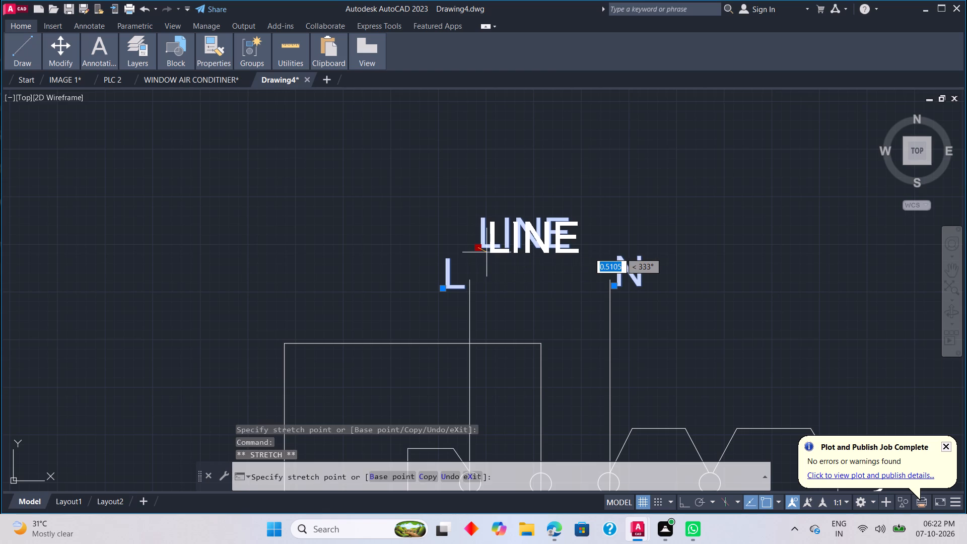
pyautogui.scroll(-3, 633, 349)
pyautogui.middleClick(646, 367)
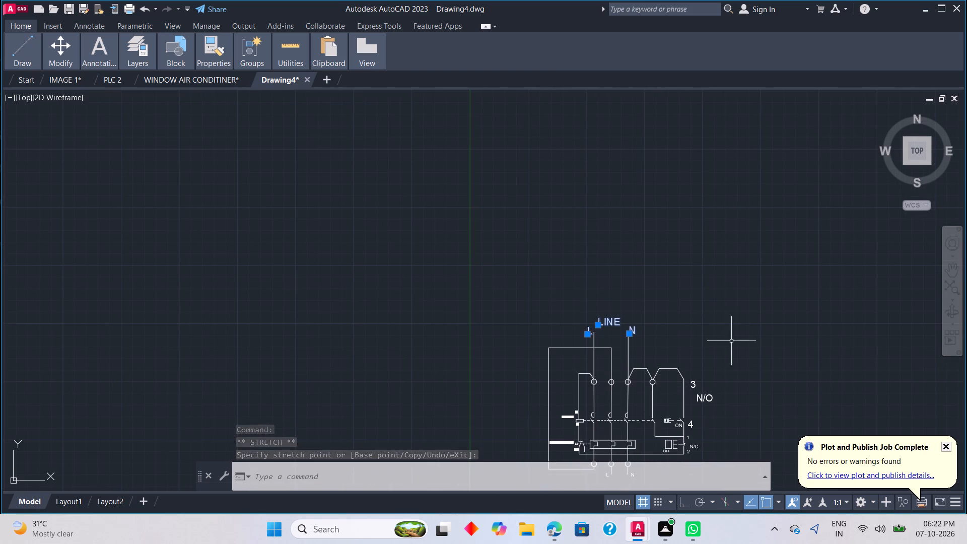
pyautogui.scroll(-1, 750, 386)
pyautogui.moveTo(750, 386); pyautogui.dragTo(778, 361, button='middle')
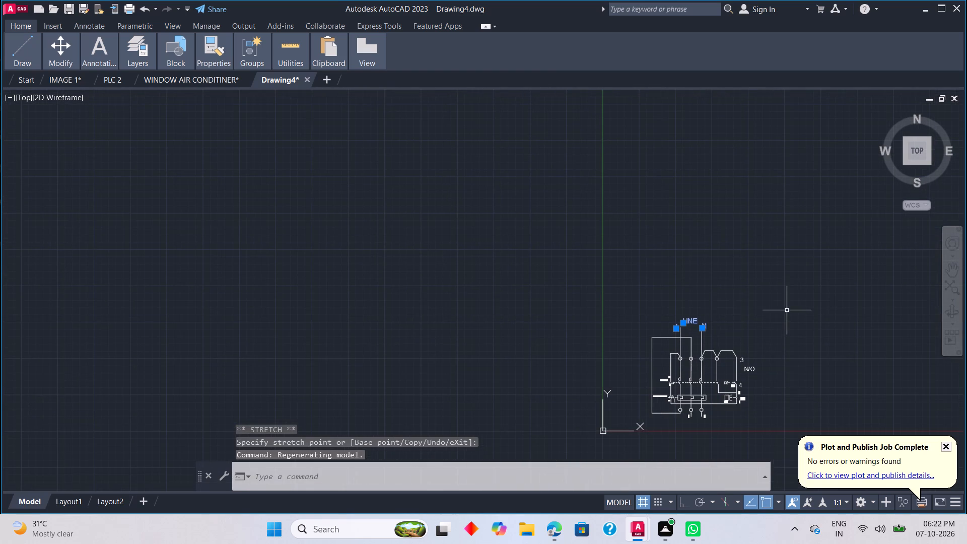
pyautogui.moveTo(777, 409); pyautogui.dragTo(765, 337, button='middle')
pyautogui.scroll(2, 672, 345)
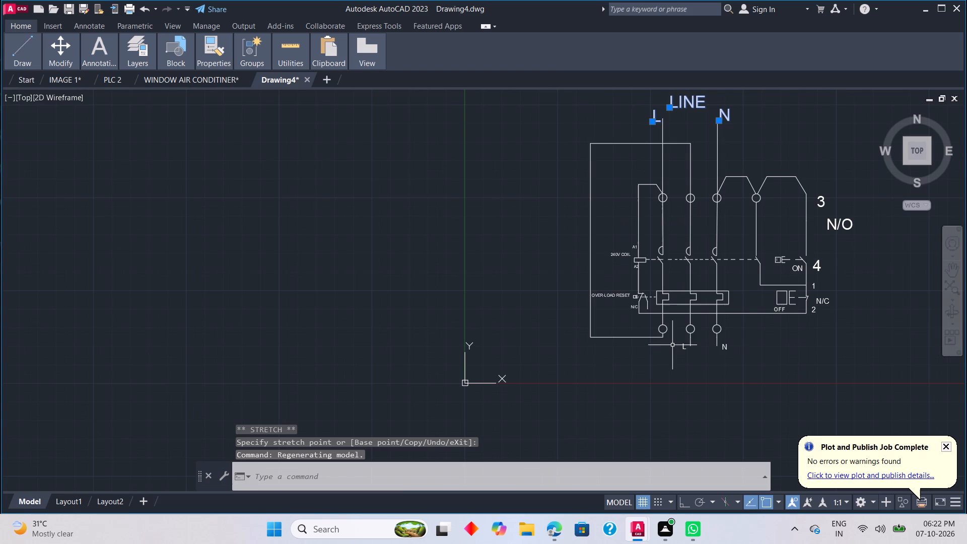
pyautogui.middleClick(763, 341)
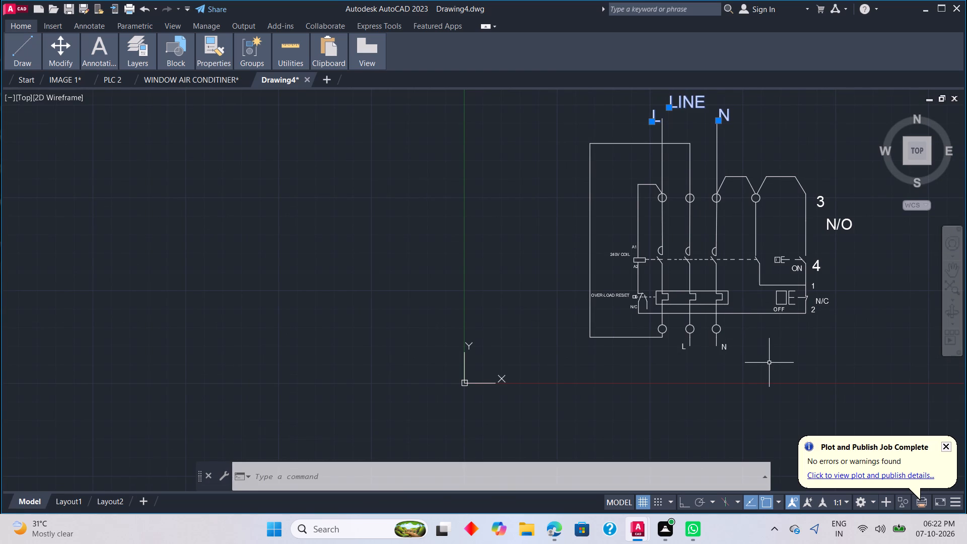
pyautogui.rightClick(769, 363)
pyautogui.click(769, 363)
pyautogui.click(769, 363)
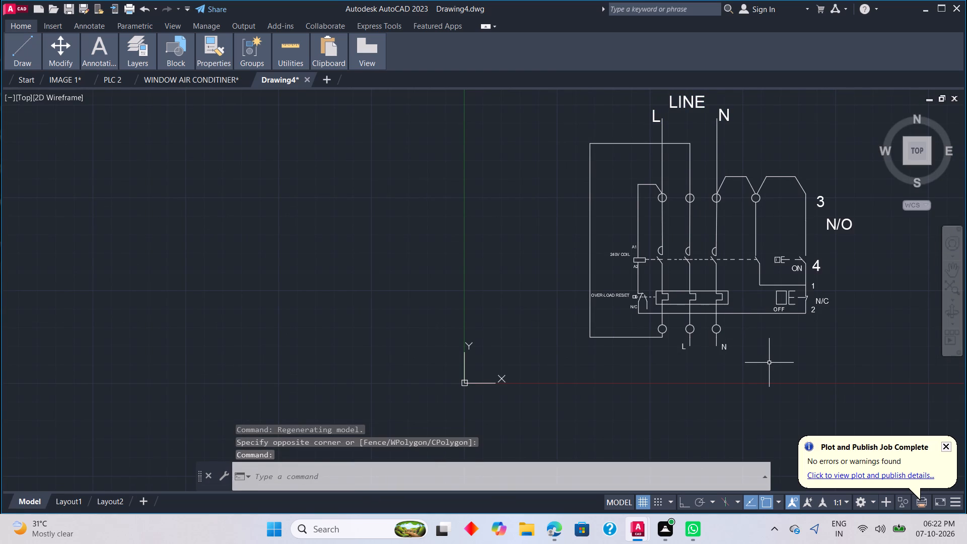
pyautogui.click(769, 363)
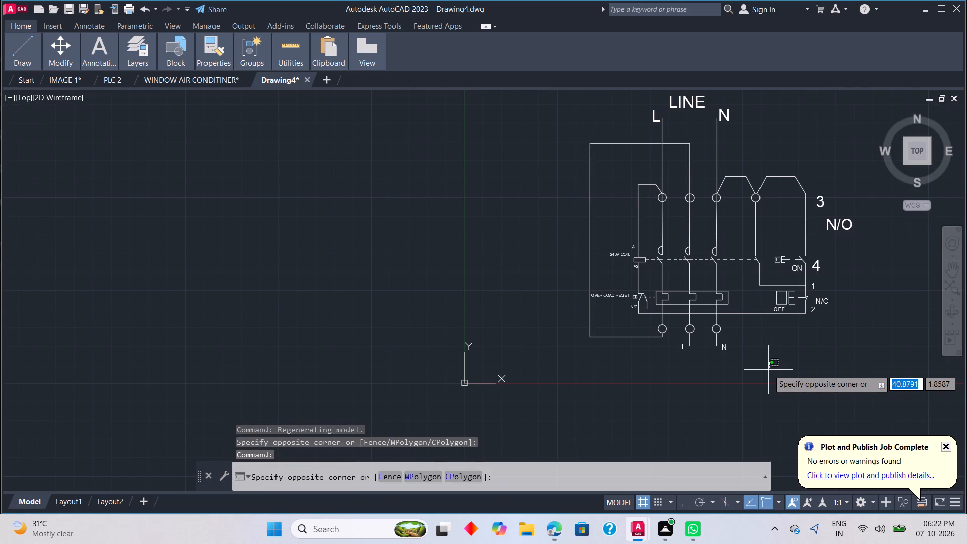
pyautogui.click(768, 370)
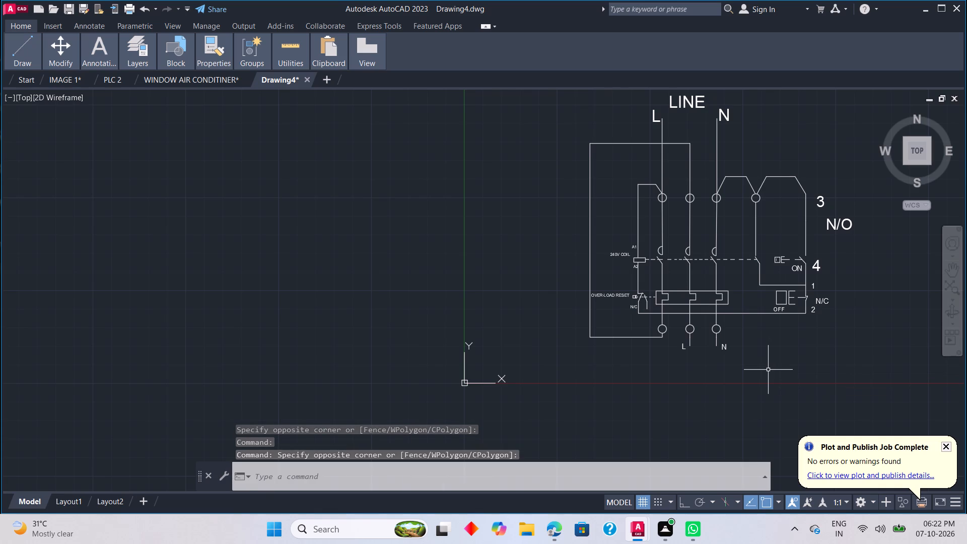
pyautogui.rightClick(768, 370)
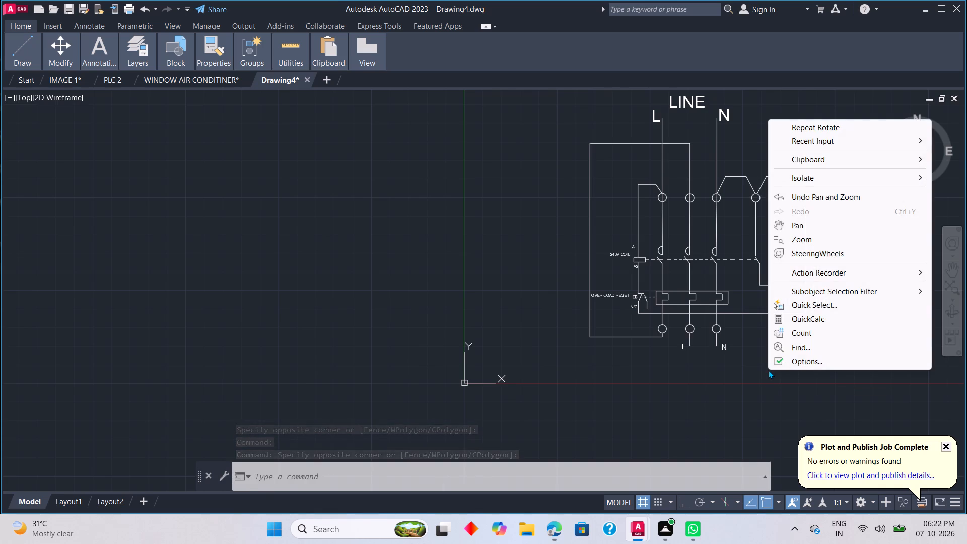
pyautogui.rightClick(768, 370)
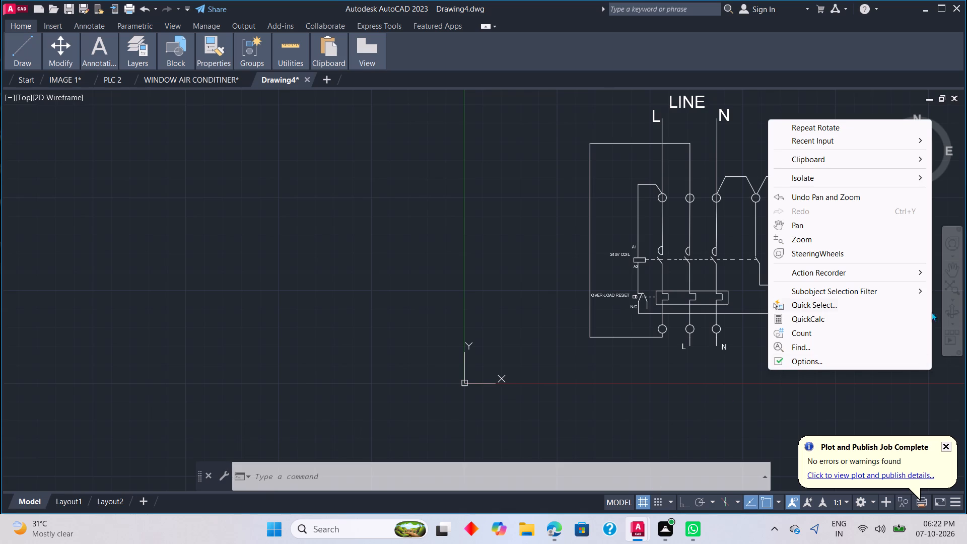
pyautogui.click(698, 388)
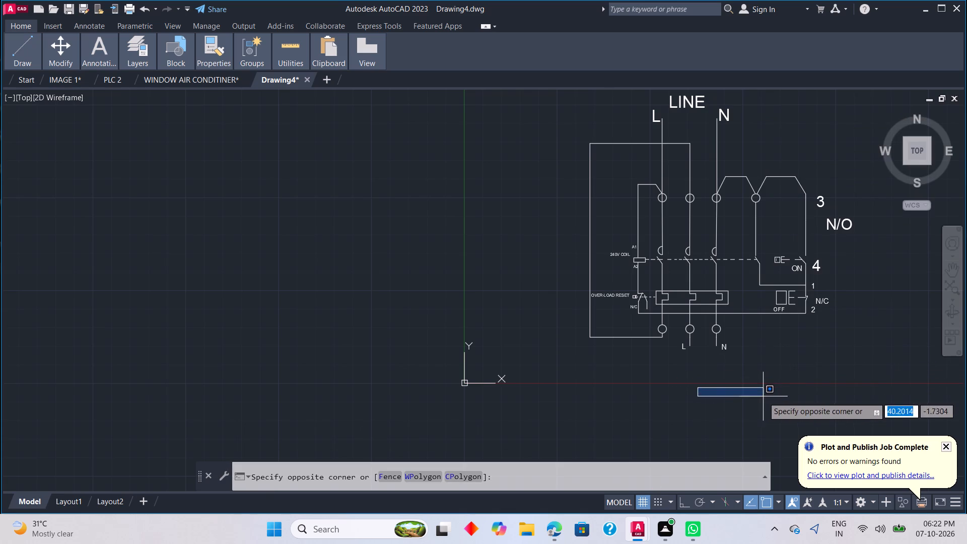
# Move the A1 label down to sit just above the coil rectangle, beside its incoming wire.
pyautogui.press('Escape')
pyautogui.moveTo(759, 338); pyautogui.dragTo(751, 366, button='middle')
pyautogui.scroll(1, 759, 338)
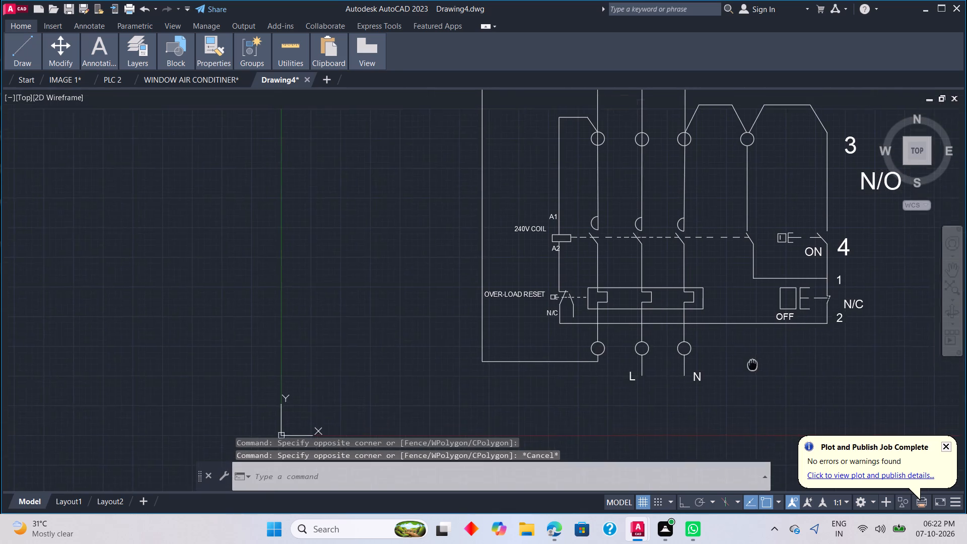
pyautogui.moveTo(751, 366); pyautogui.dragTo(745, 378, button='middle')
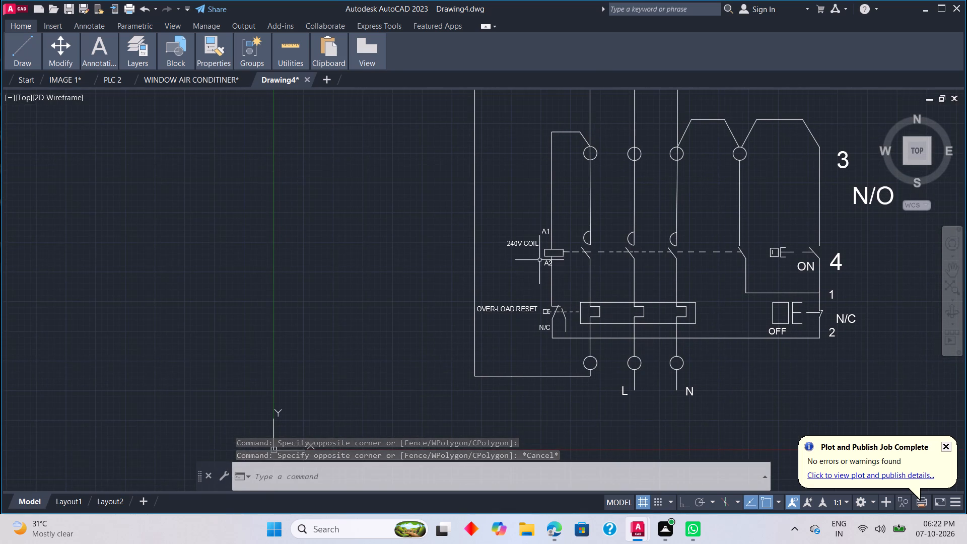
pyautogui.scroll(2, 539, 259)
pyautogui.click(545, 196)
pyautogui.moveTo(544, 198); pyautogui.dragTo(544, 208)
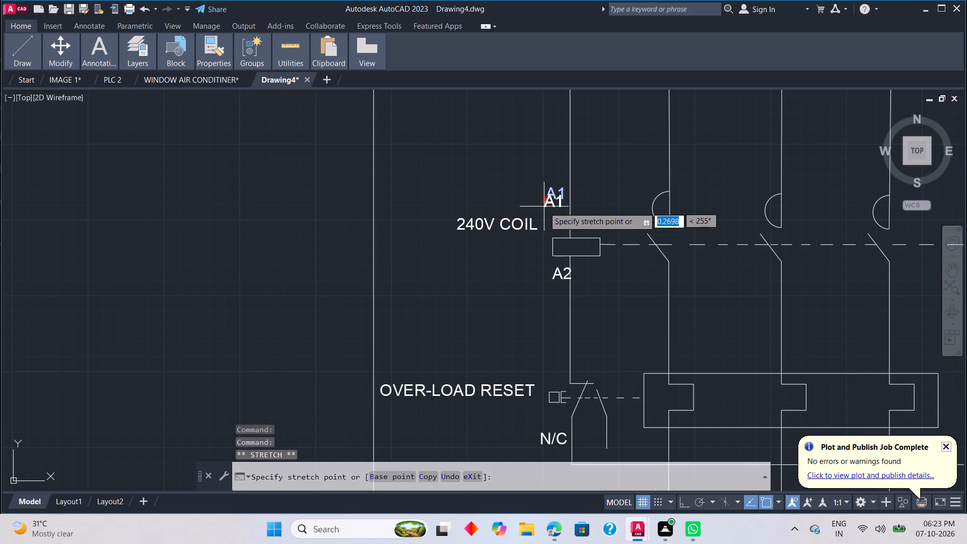
pyautogui.moveTo(544, 208); pyautogui.dragTo(549, 226)
pyautogui.click(550, 226)
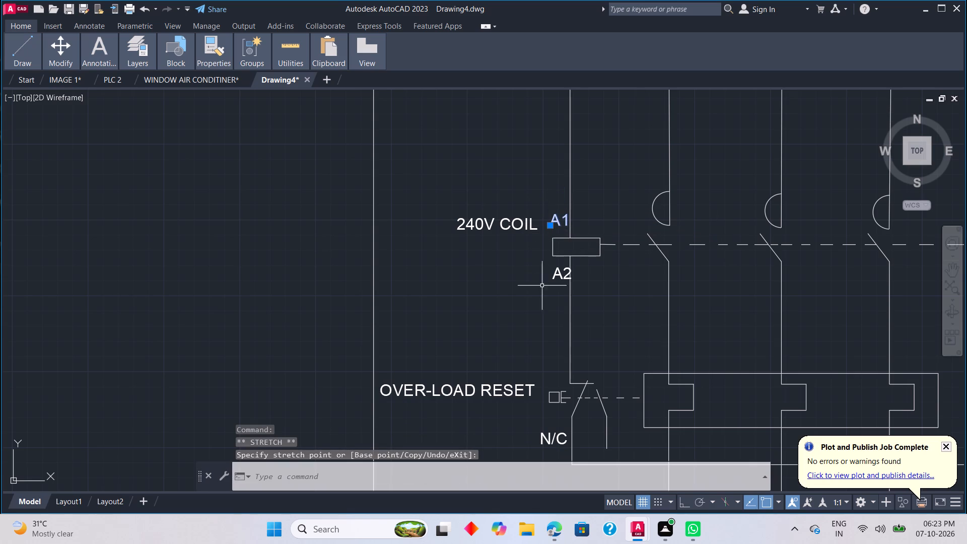
# Move the A2 label slightly up and left, just below the coil rectangle and clear of the wire.
pyautogui.click(552, 280)
pyautogui.moveTo(552, 280); pyautogui.dragTo(546, 277)
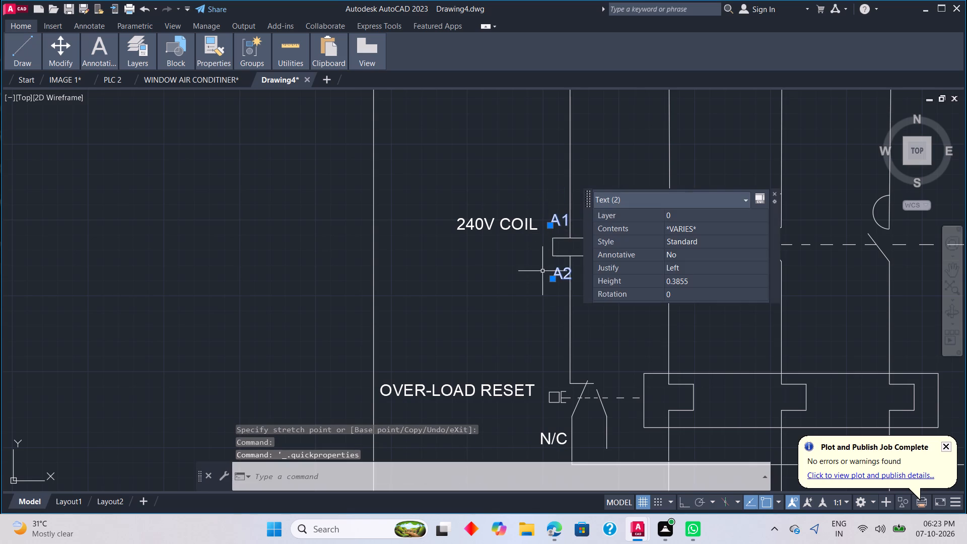
pyautogui.click(551, 280)
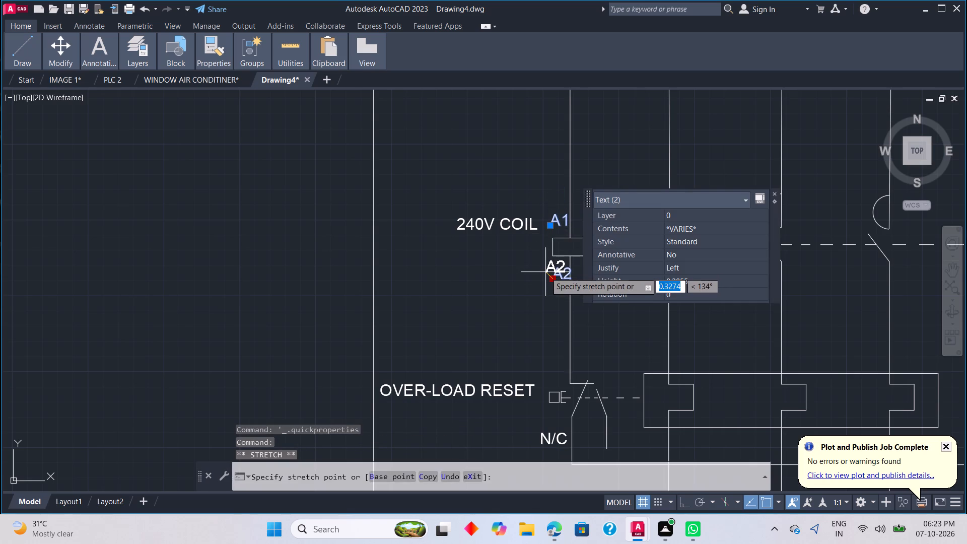
pyautogui.click(545, 272)
pyautogui.press('Escape')
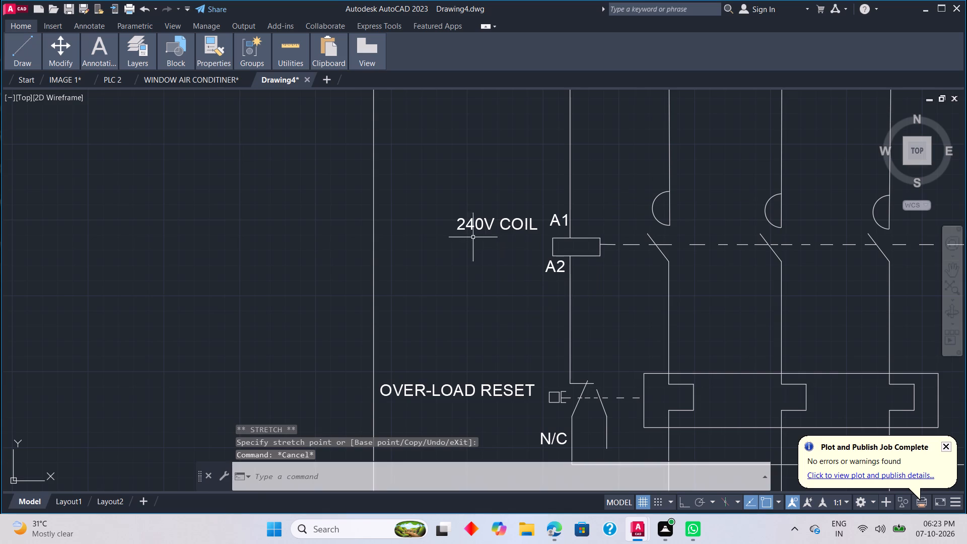
# Move the 240V COIL label down so it is level with the coil rectangle, between A1 and A2.
pyautogui.click(458, 228)
pyautogui.click(458, 232)
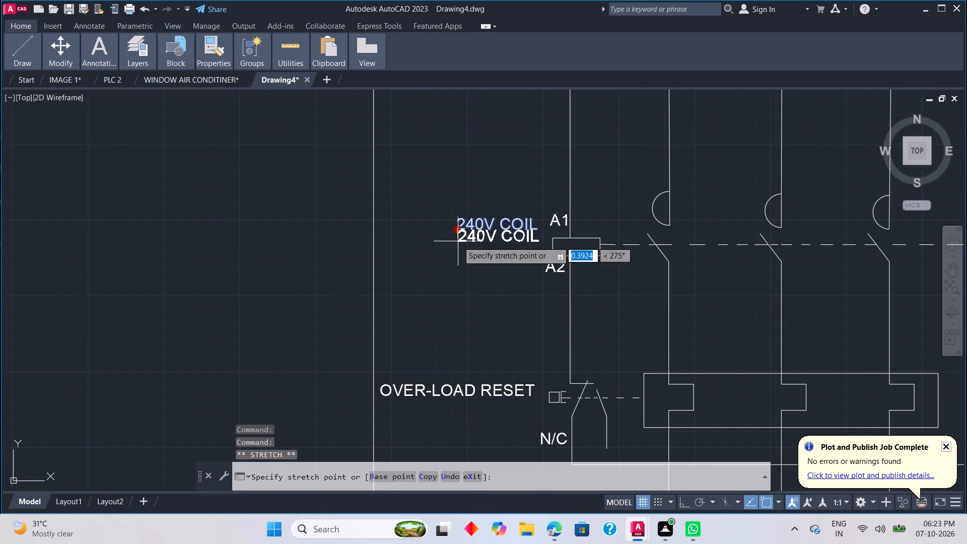
pyautogui.click(463, 252)
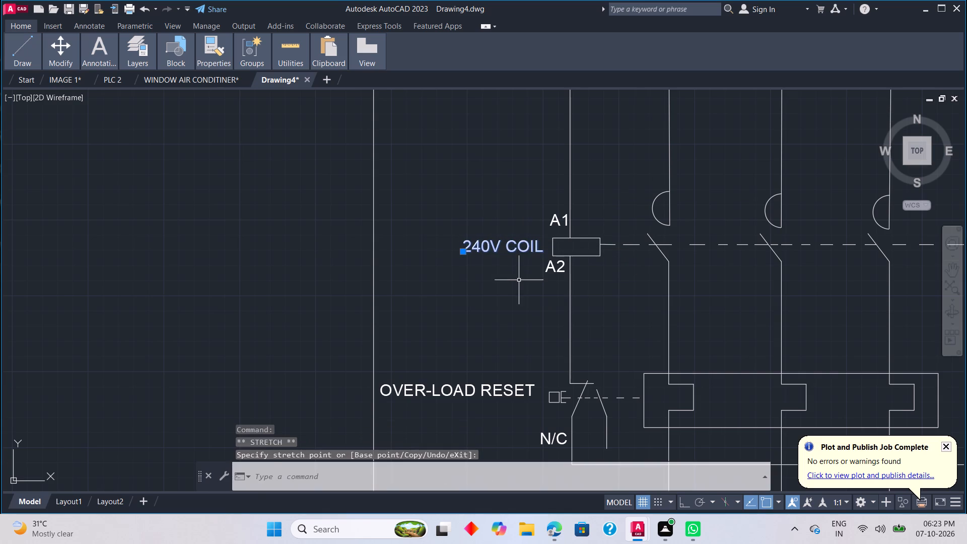
pyautogui.press('Escape')
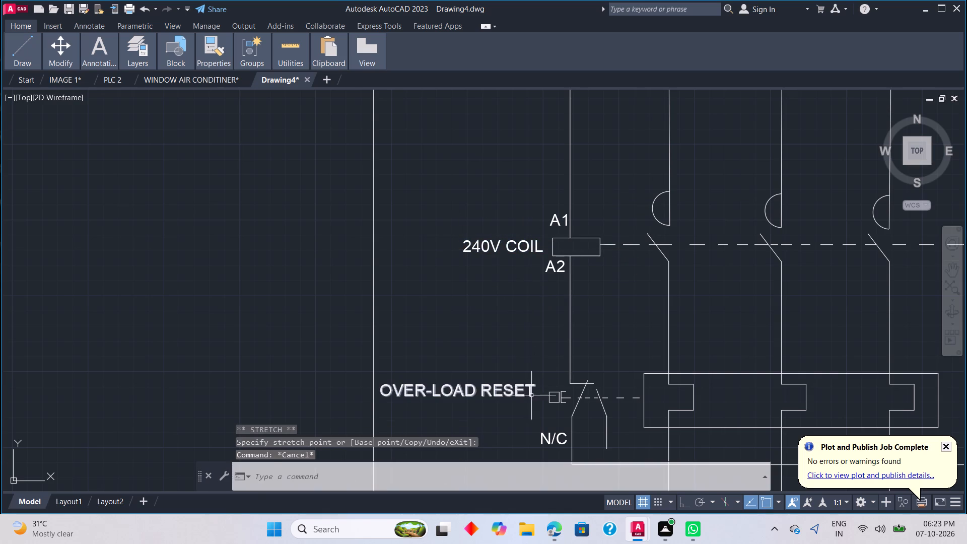
# Move the OVER-LOAD RESET label closer to the small reset button square and level with it.
pyautogui.scroll(2, 526, 406)
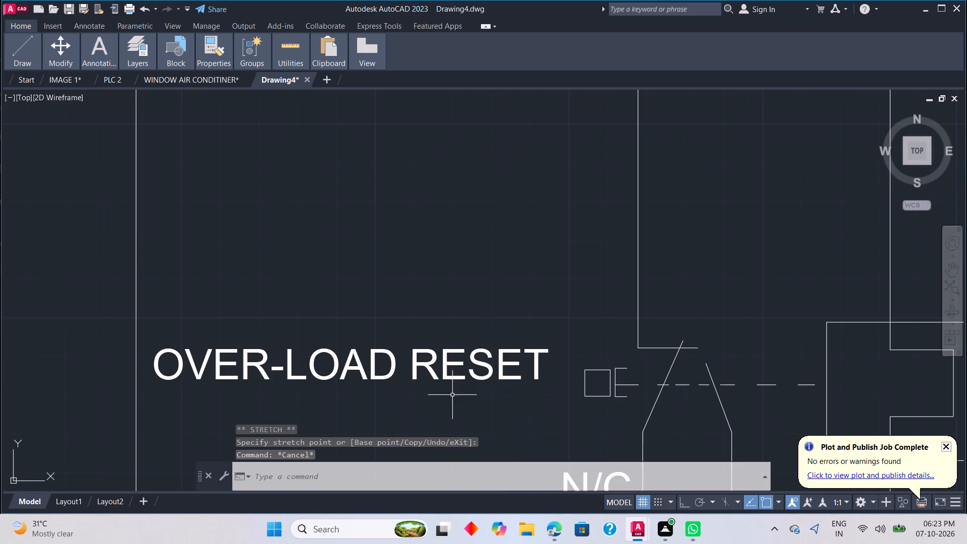
pyautogui.scroll(-3, 383, 395)
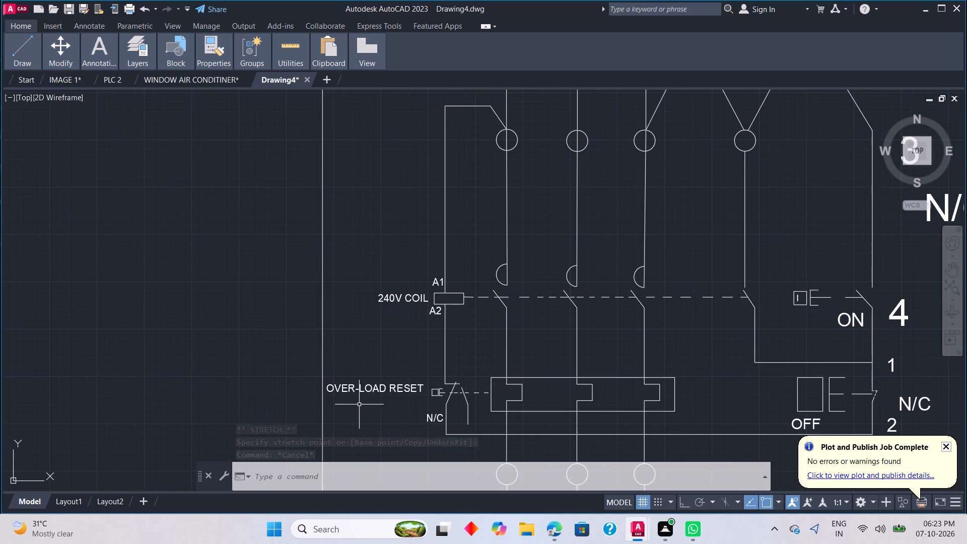
pyautogui.scroll(2, 359, 404)
pyautogui.click(280, 370)
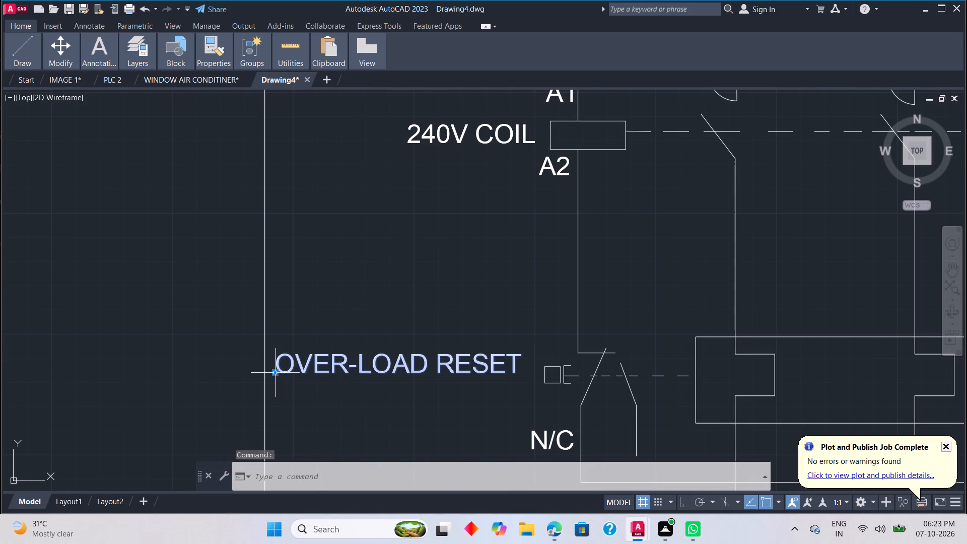
pyautogui.click(276, 373)
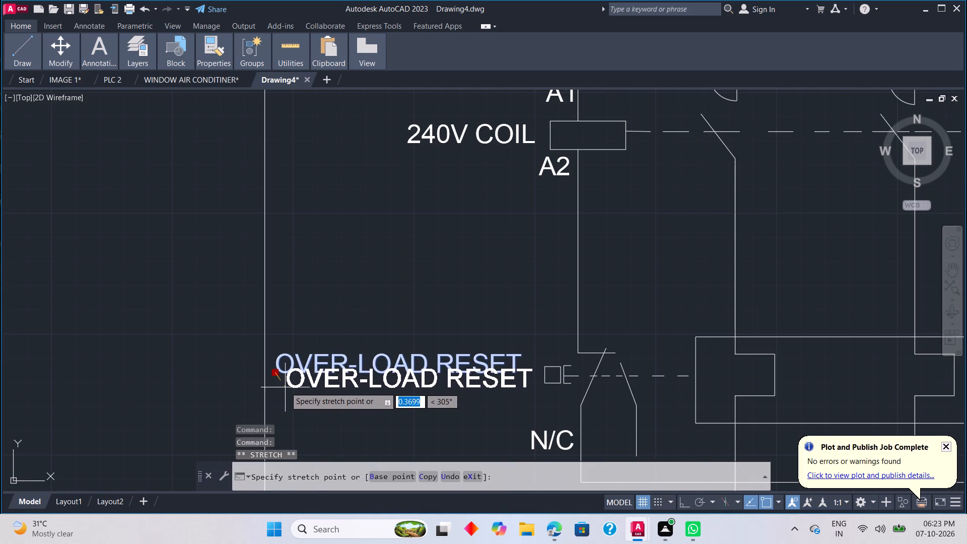
pyautogui.click(286, 385)
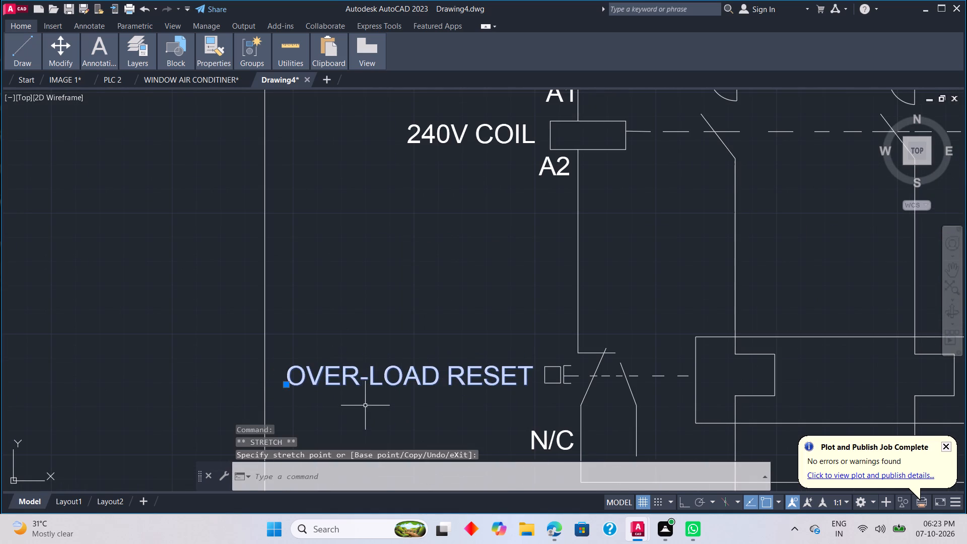
pyautogui.press('Escape')
# Add a small single-line text R inside the overload reset button square.
pyautogui.scroll(5, 558, 388)
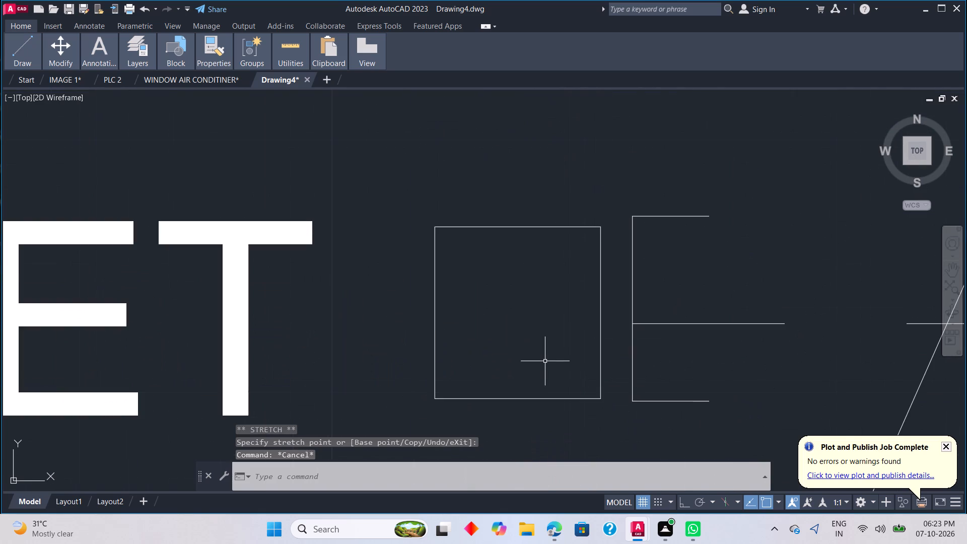
pyautogui.write('TE')
pyautogui.write('XT')
pyautogui.press('space')
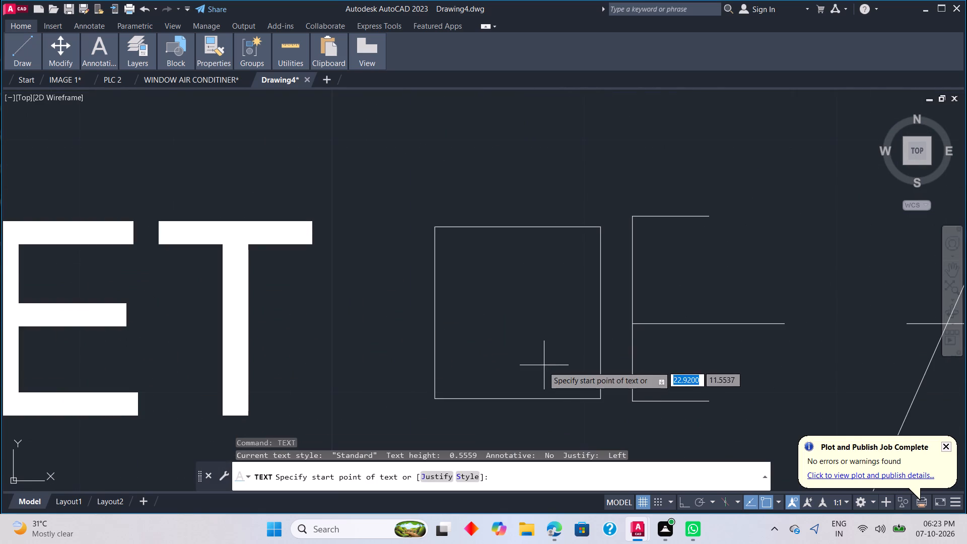
pyautogui.click(470, 358)
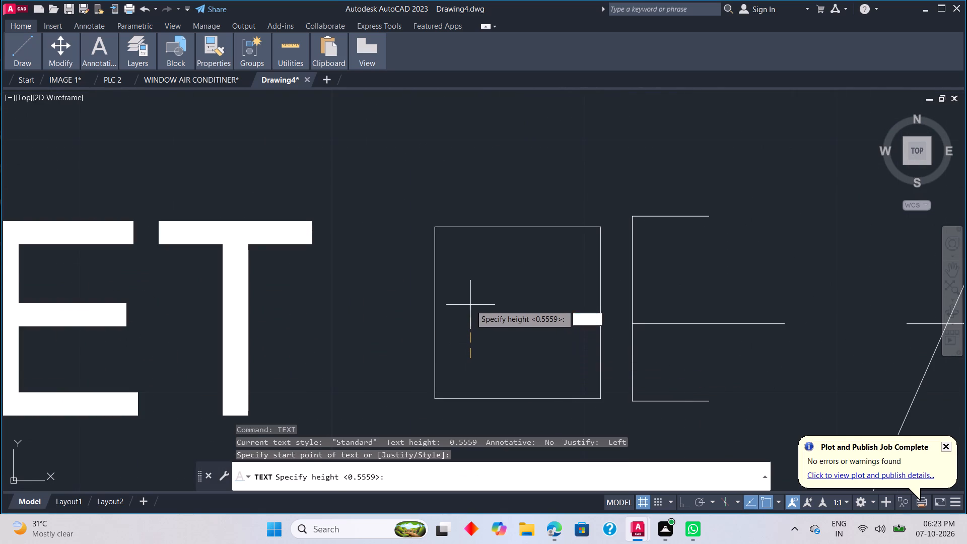
pyautogui.click(470, 304)
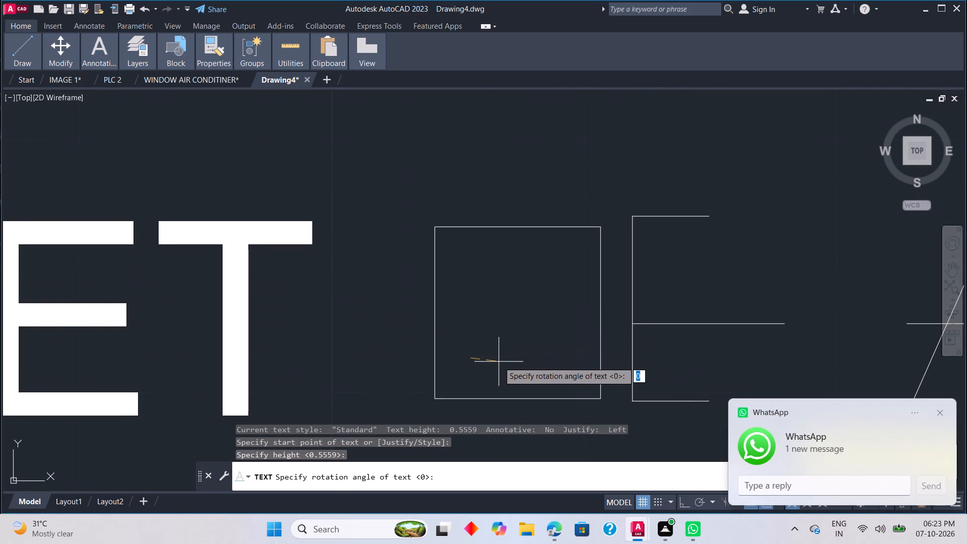
pyautogui.click(496, 357)
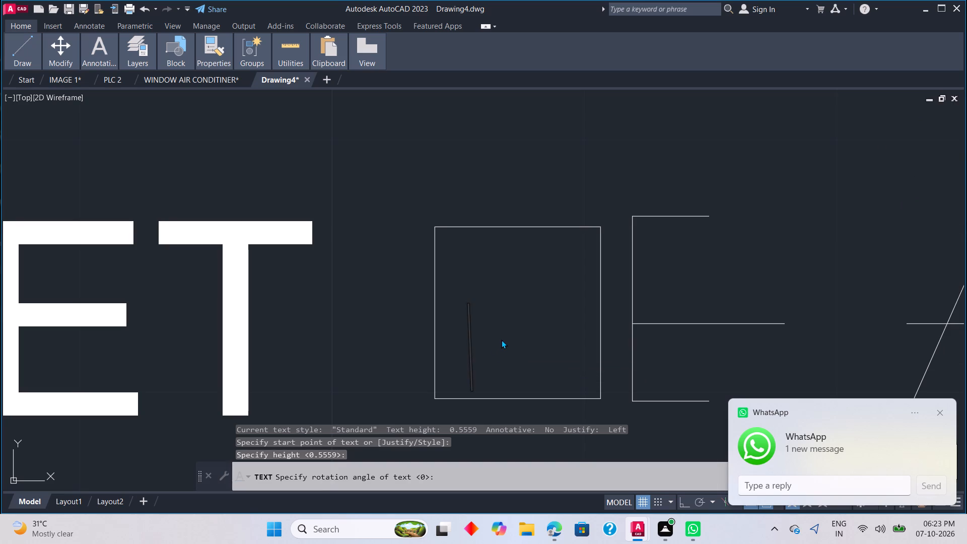
pyautogui.press('r')
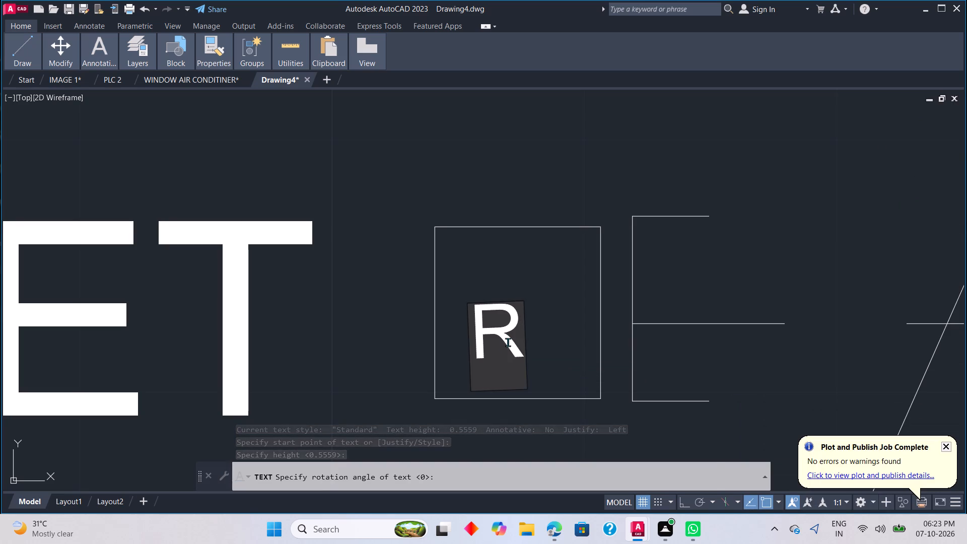
# Add the terminal number 97 above the overload contact, right of the wire coming down from the coil.
pyautogui.scroll(-4, 552, 402)
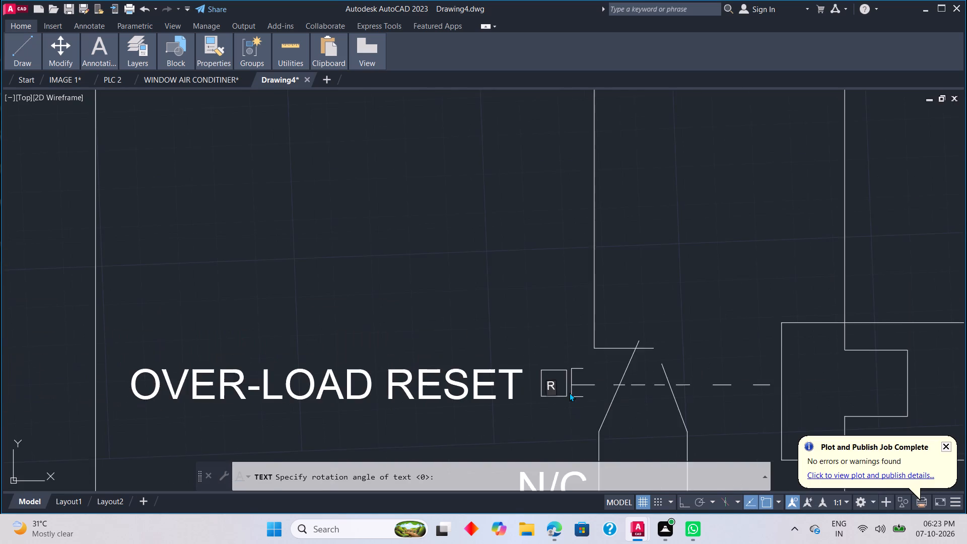
pyautogui.scroll(-1, 572, 393)
pyautogui.moveTo(598, 406); pyautogui.dragTo(615, 382, button='middle')
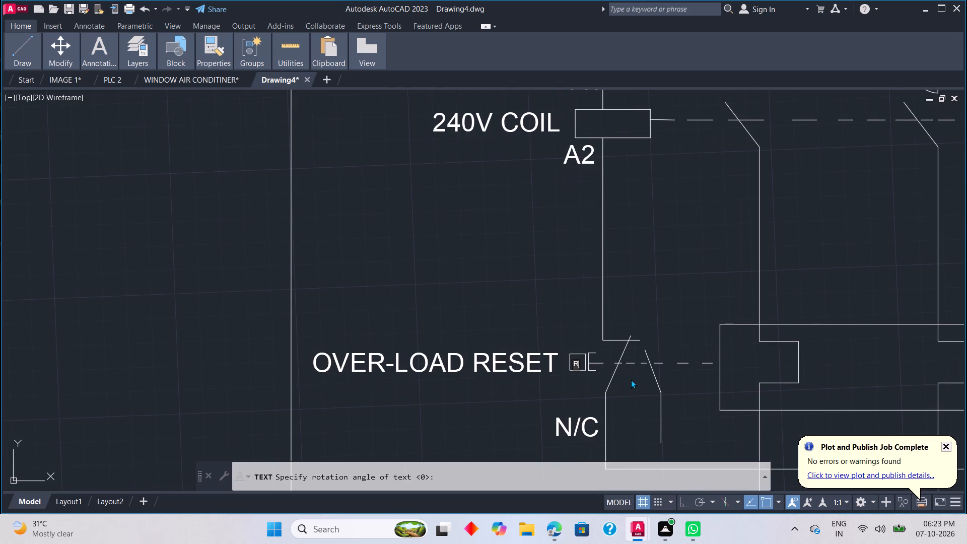
pyautogui.scroll(3, 632, 388)
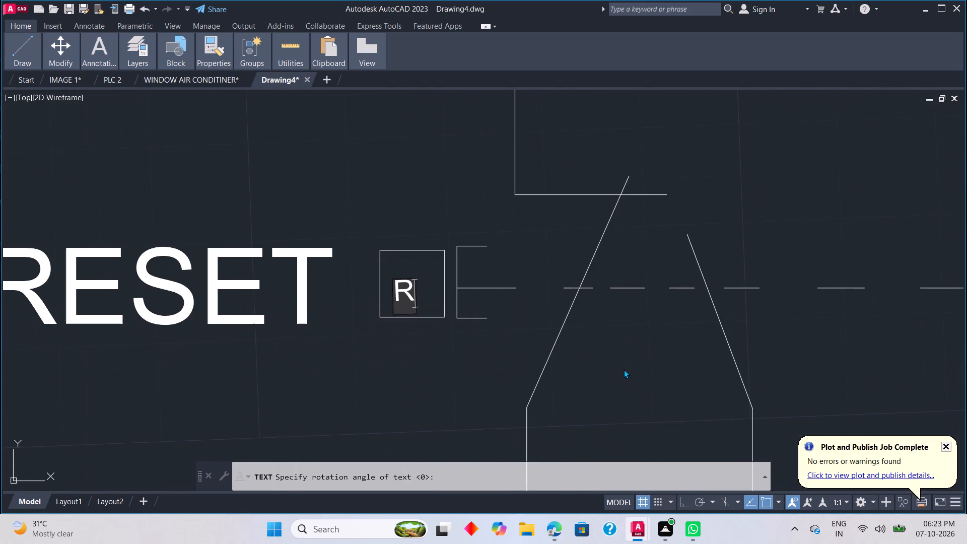
pyautogui.moveTo(620, 364); pyautogui.dragTo(619, 422, button='middle')
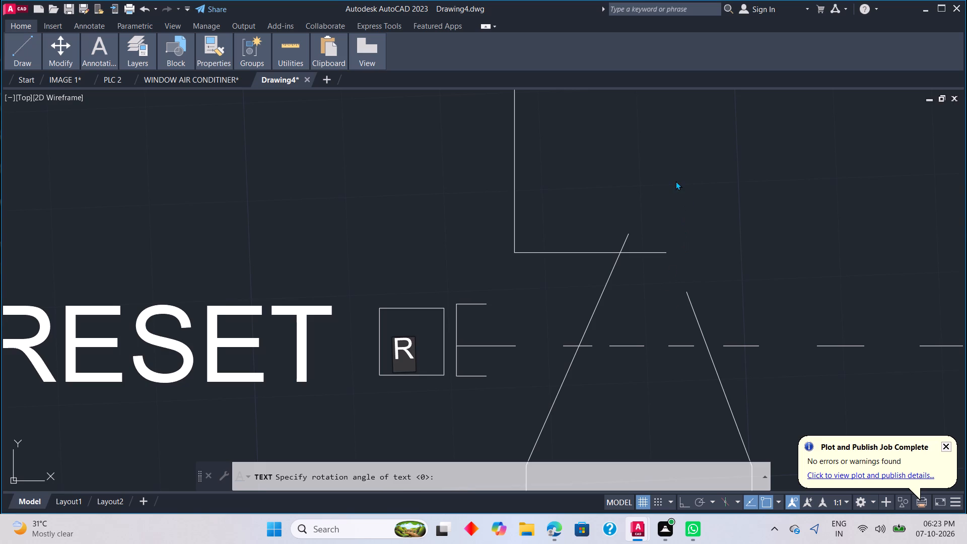
pyautogui.click(654, 177)
pyautogui.press('8')
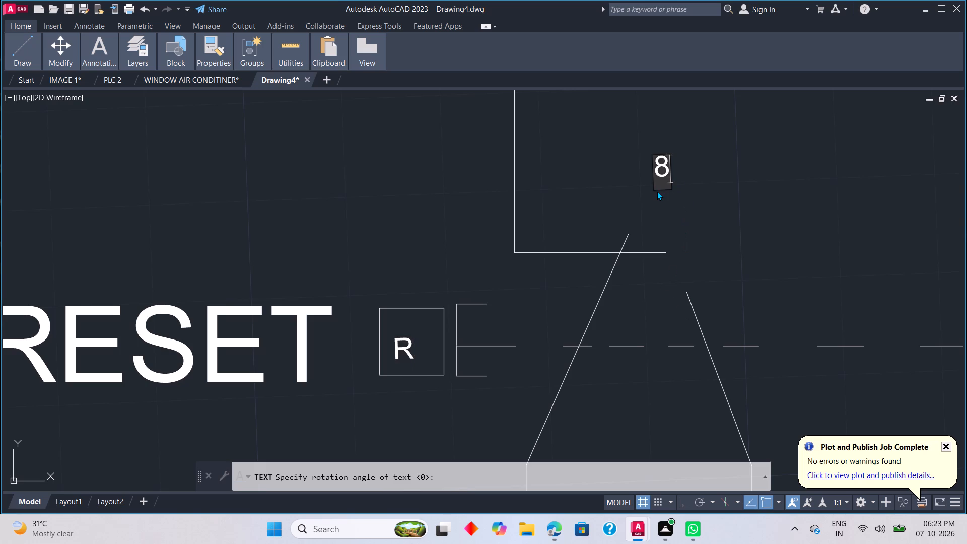
pyautogui.write('7')
pyautogui.press('space')
pyautogui.press('BackSpace')
pyautogui.press('BackSpace')
pyautogui.press('BackSpace')
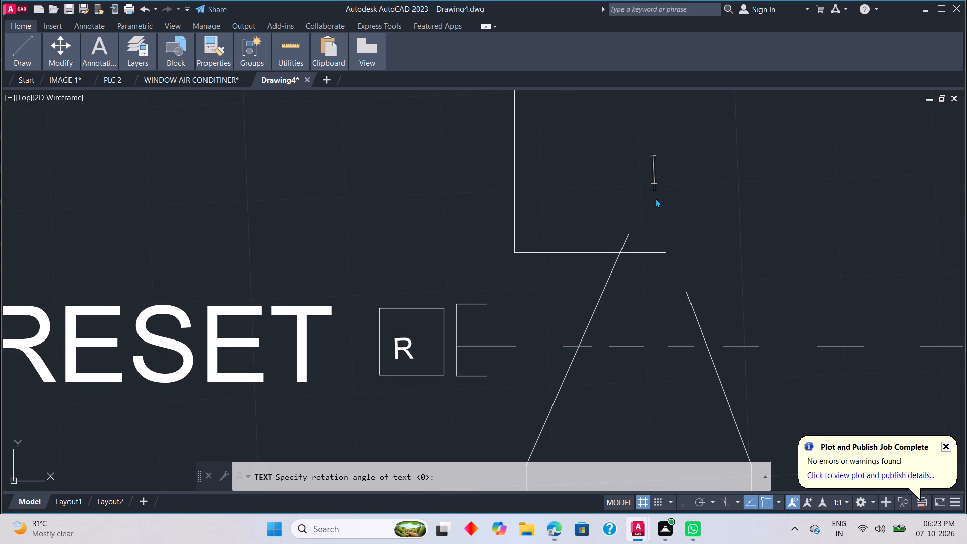
pyautogui.write('97')
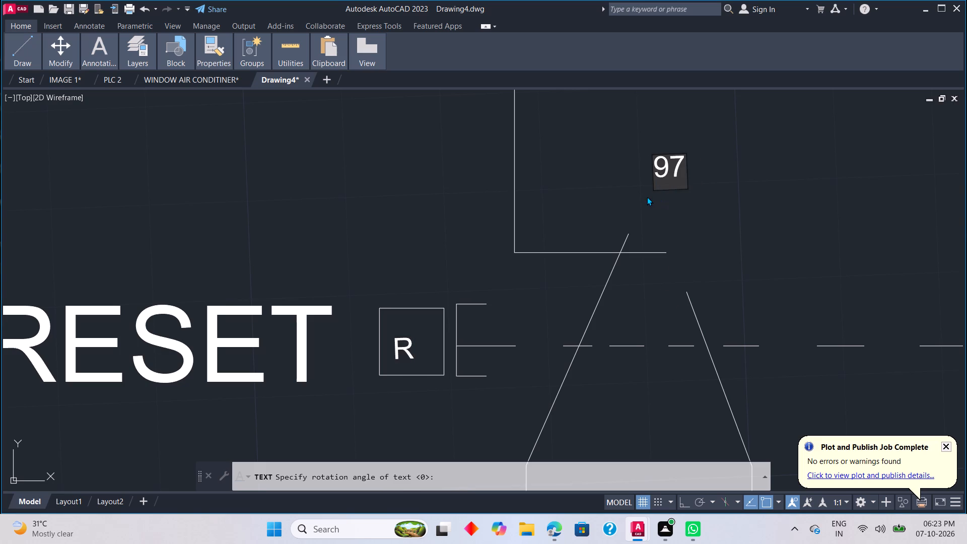
# Add the terminal number 96 left of the vertical wire coming down from the coil, just above the overload contact.
pyautogui.click(491, 172)
pyautogui.write('96')
pyautogui.press('BackSpace')
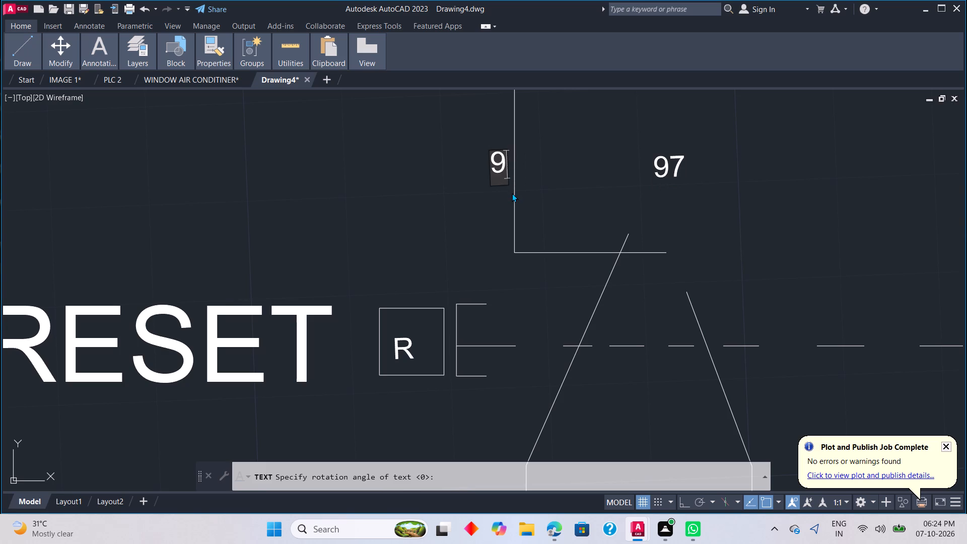
pyautogui.press('BackSpace')
pyautogui.click(467, 167)
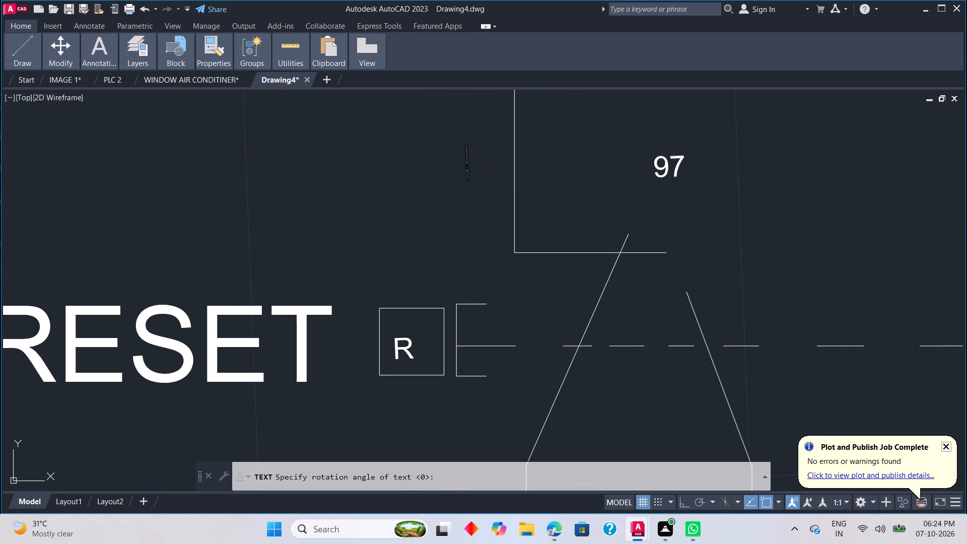
pyautogui.press('9')
pyautogui.press('6')
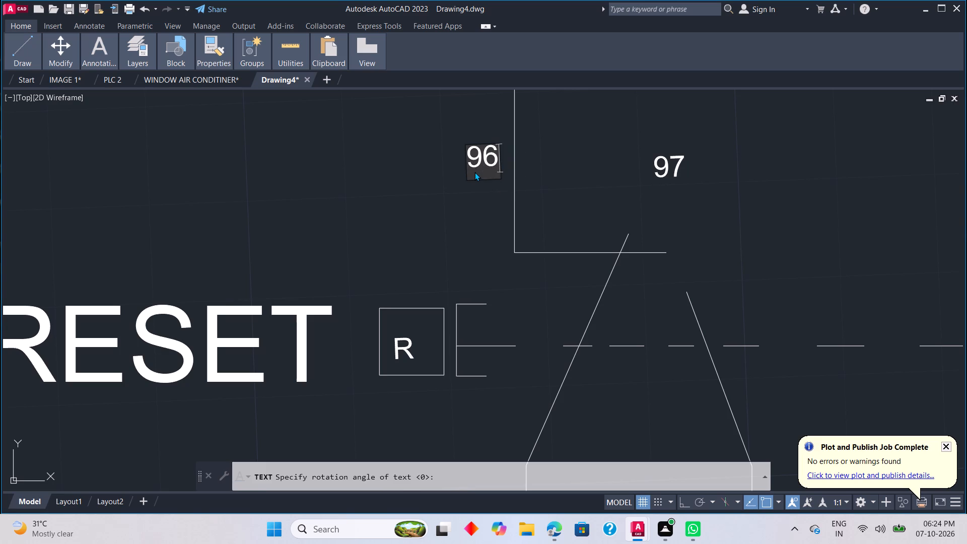
pyautogui.scroll(-1, 512, 241)
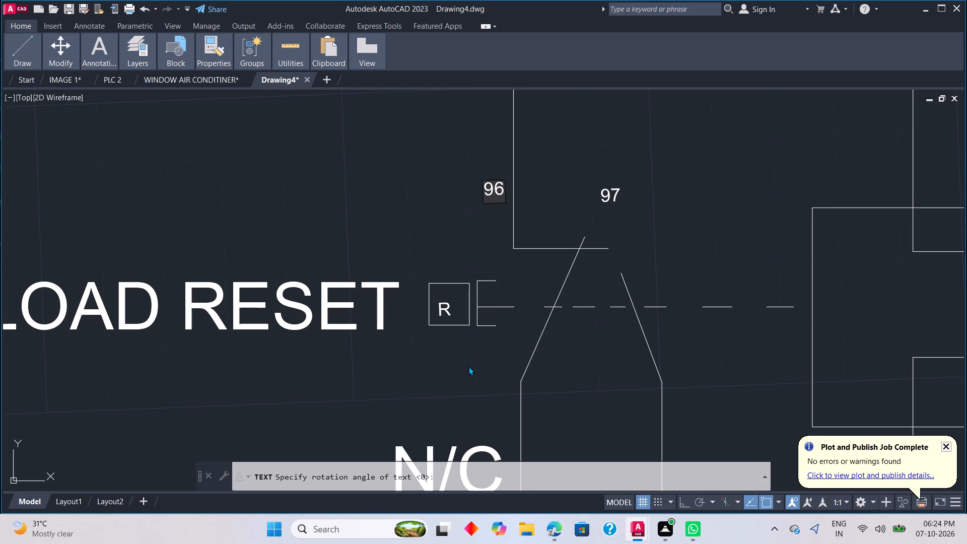
pyautogui.scroll(-1, 489, 352)
pyautogui.moveTo(489, 352); pyautogui.dragTo(540, 259, button='middle')
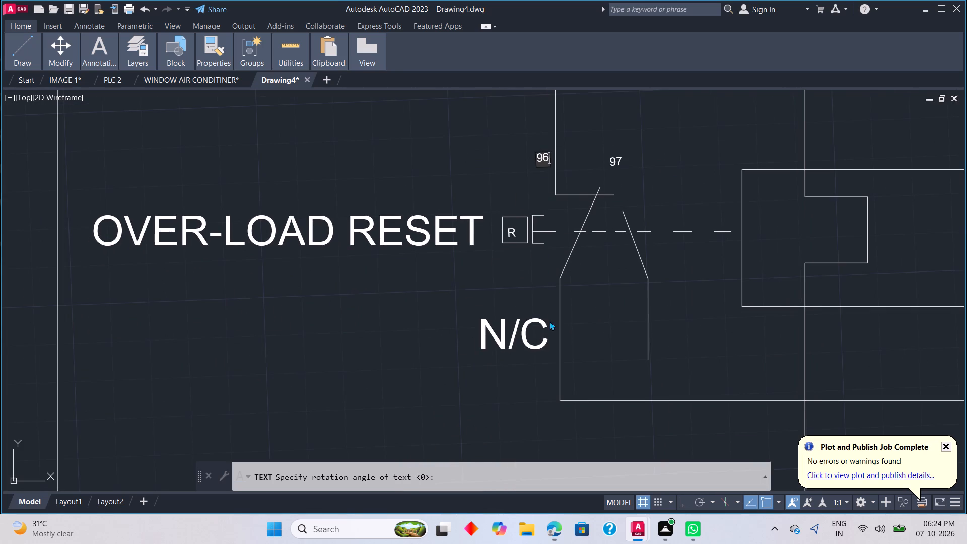
pyautogui.scroll(1, 540, 285)
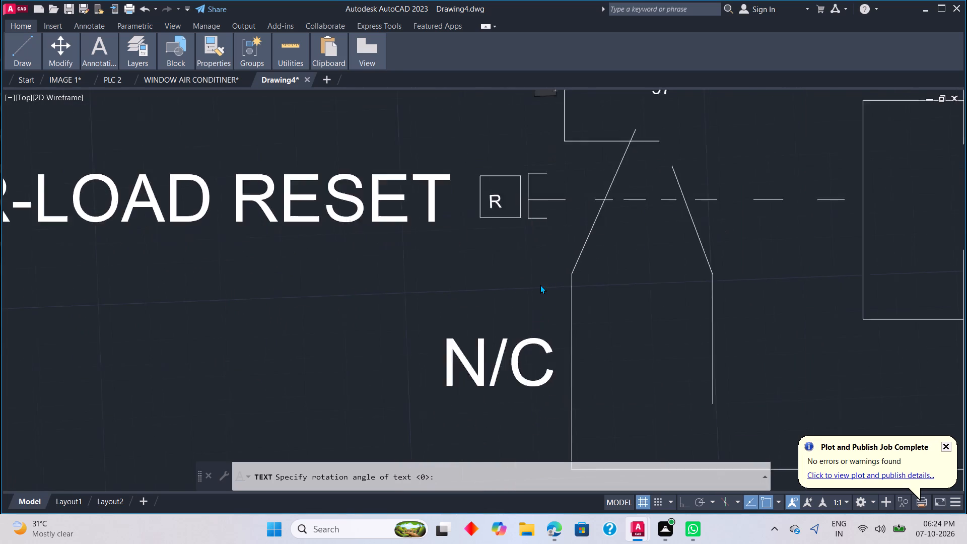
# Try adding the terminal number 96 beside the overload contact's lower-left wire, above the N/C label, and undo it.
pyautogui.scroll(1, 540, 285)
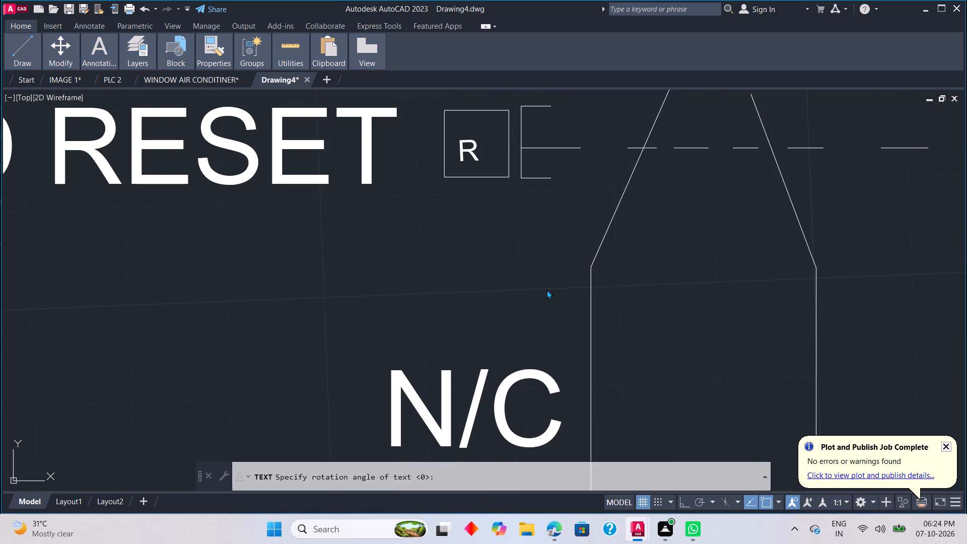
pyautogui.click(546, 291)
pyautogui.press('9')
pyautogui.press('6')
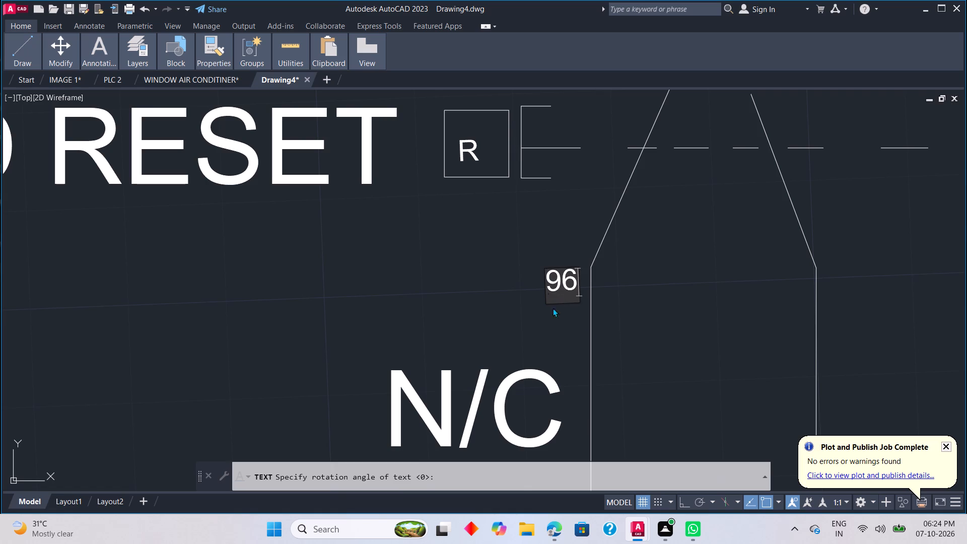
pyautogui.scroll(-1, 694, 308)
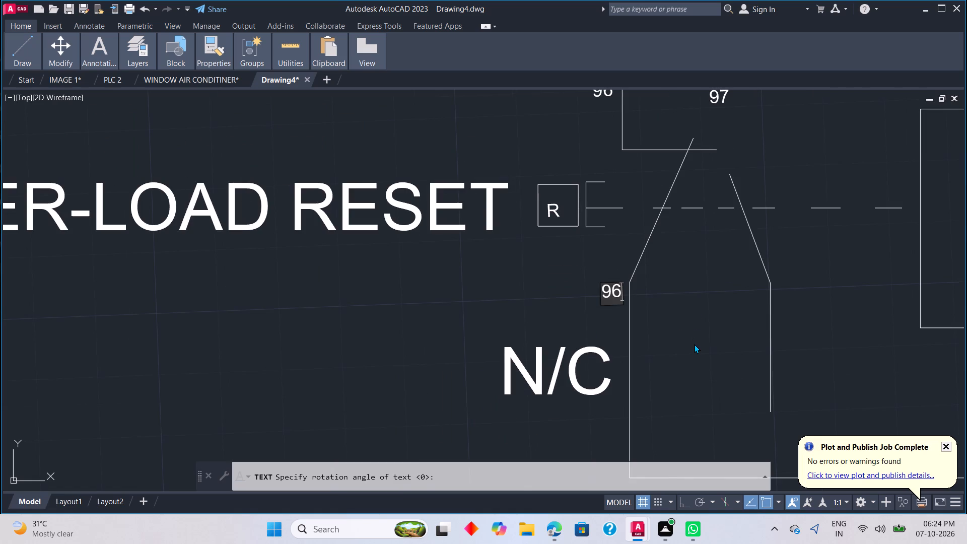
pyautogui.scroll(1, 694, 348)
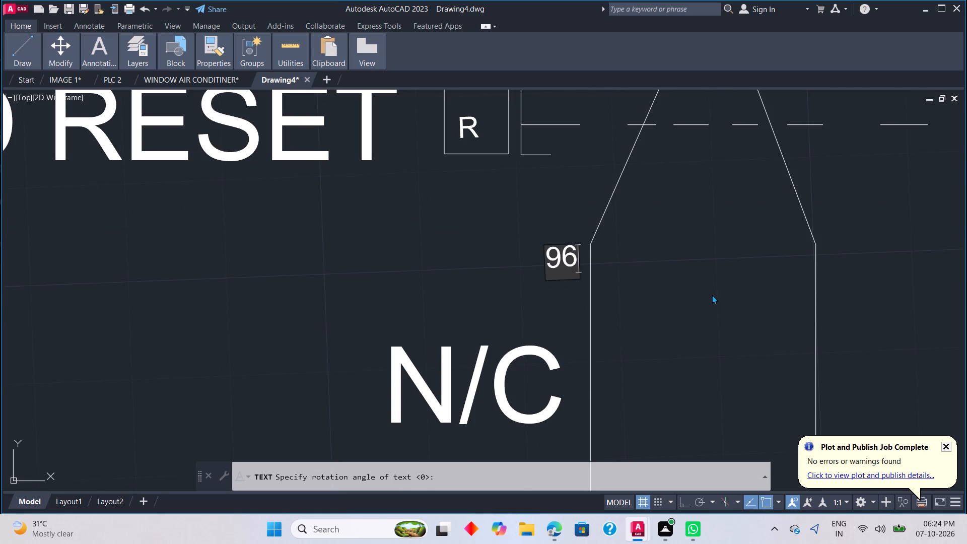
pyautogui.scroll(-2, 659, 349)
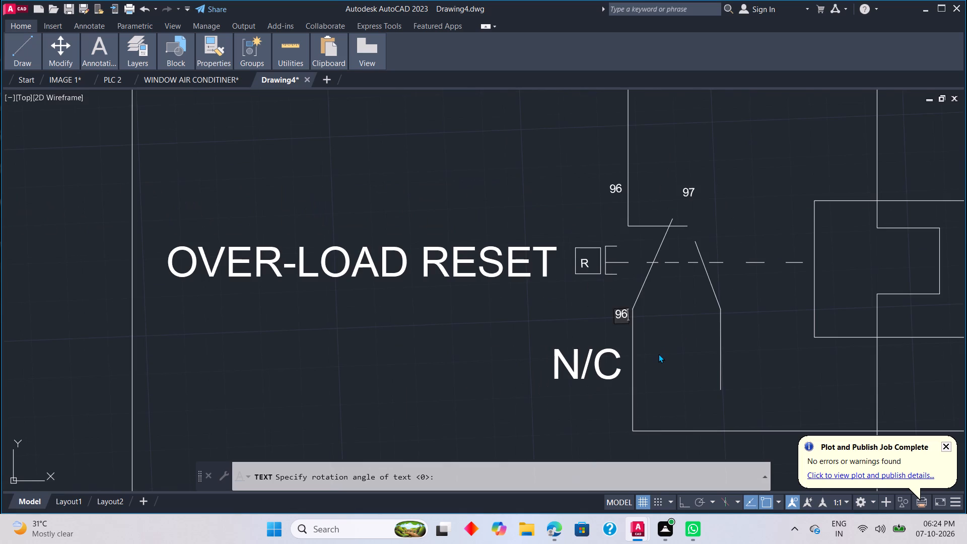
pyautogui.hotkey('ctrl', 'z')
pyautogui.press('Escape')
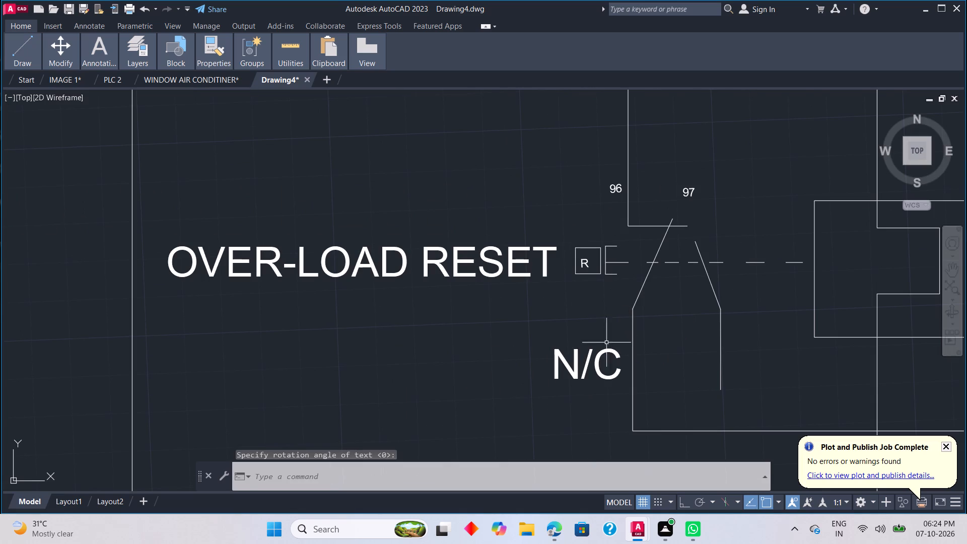
# Move the N/C label slightly down and left, away from the overload contact's lower-left wire.
pyautogui.click(556, 378)
pyautogui.click(551, 381)
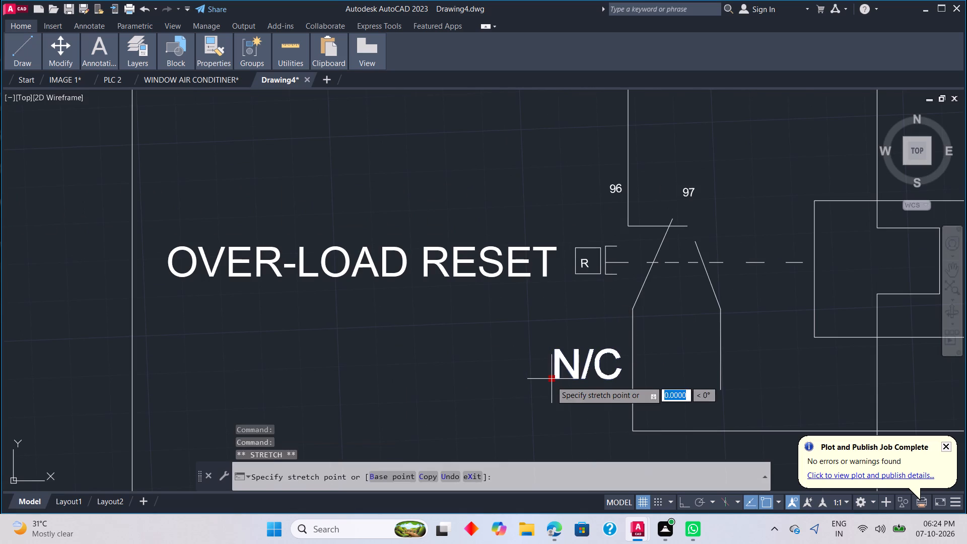
pyautogui.click(539, 414)
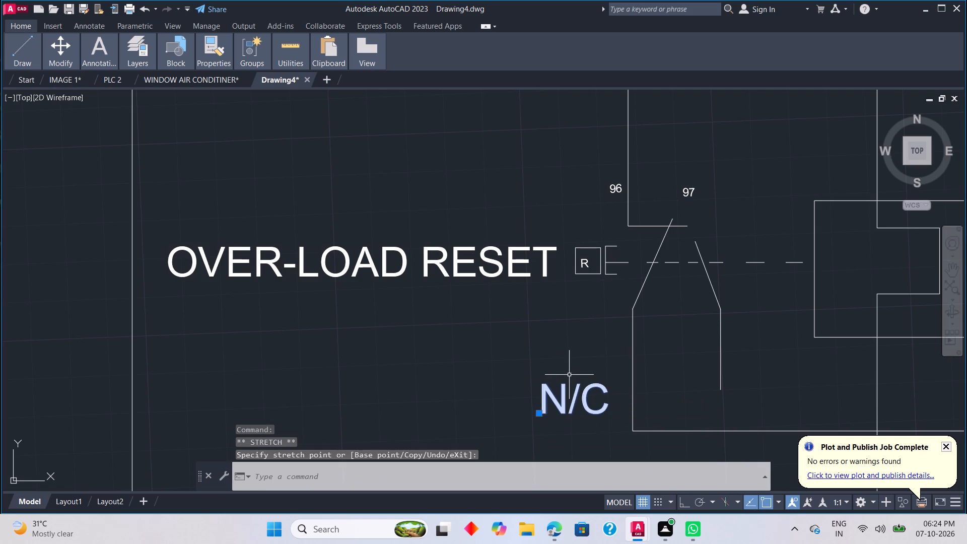
pyautogui.press('Escape')
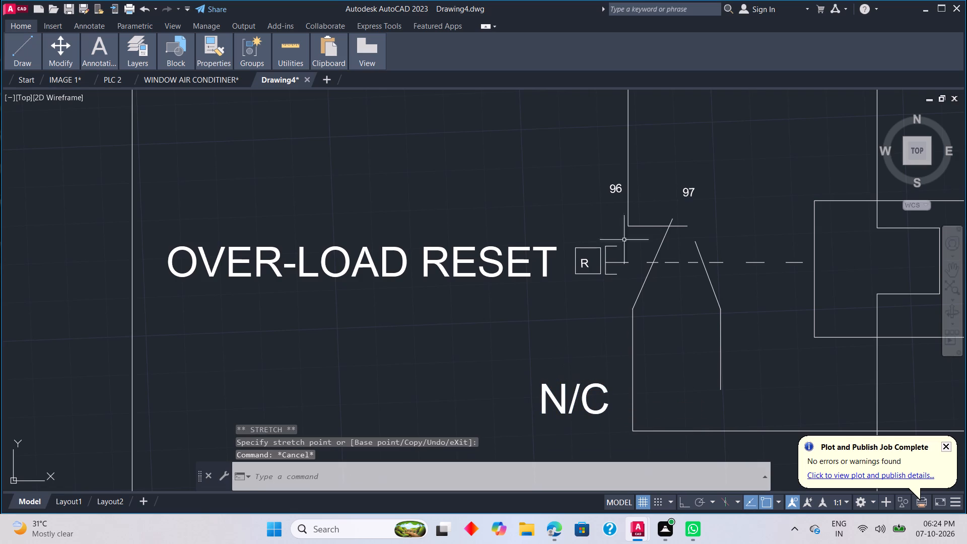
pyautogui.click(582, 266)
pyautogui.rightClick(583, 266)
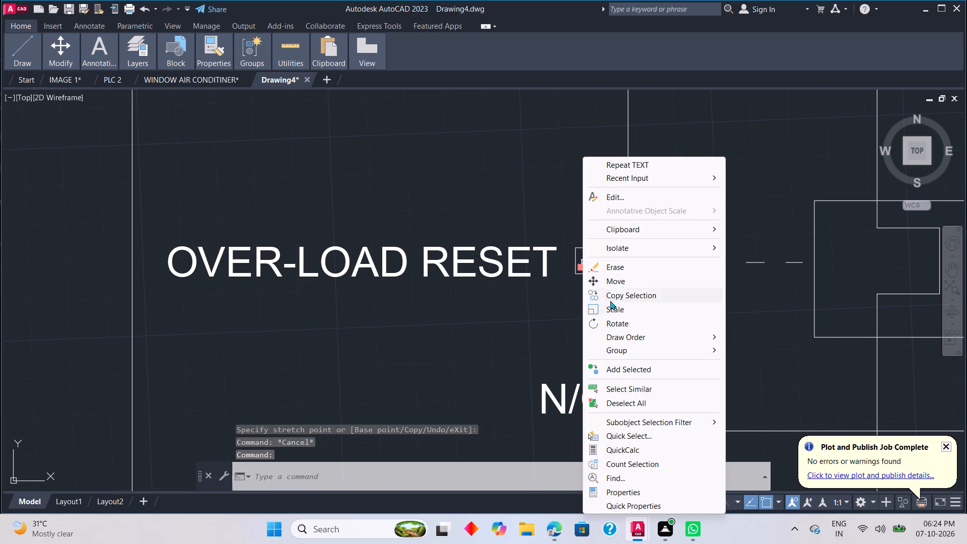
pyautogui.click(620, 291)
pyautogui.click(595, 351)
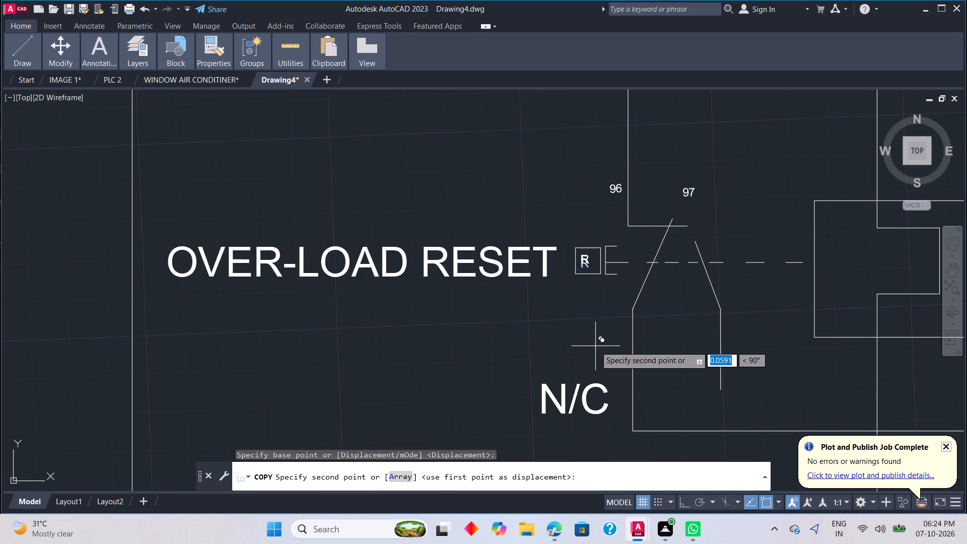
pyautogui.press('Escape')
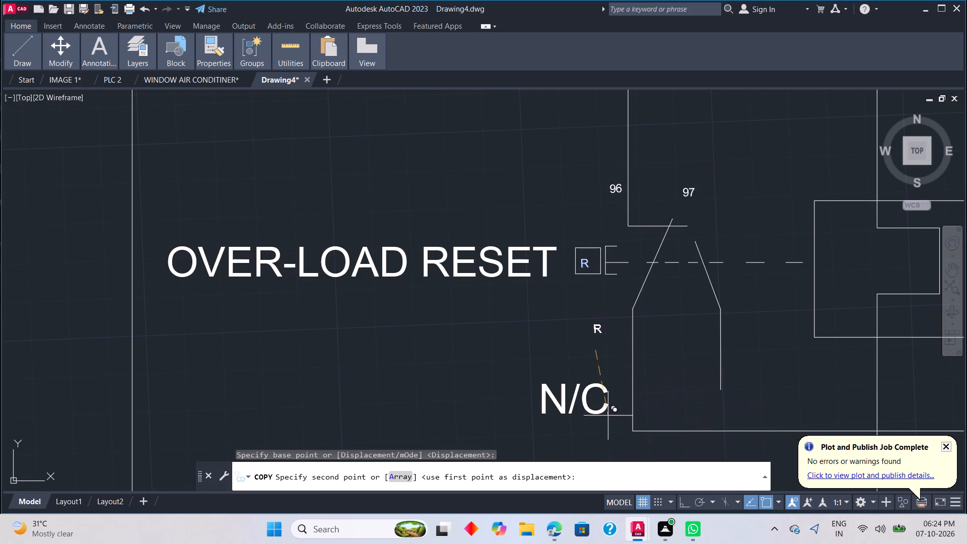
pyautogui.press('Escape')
# Add single-line text 96 left of the overload contact's lower-left wire, above N/C, with Ortho mode on and the height picked freehand.
pyautogui.write('TEXT')
pyautogui.press('space')
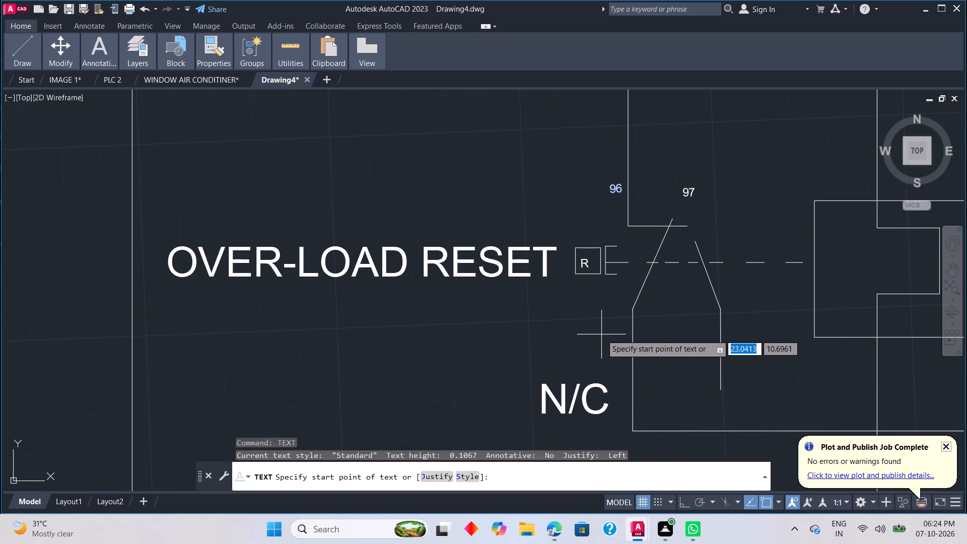
pyautogui.click(601, 334)
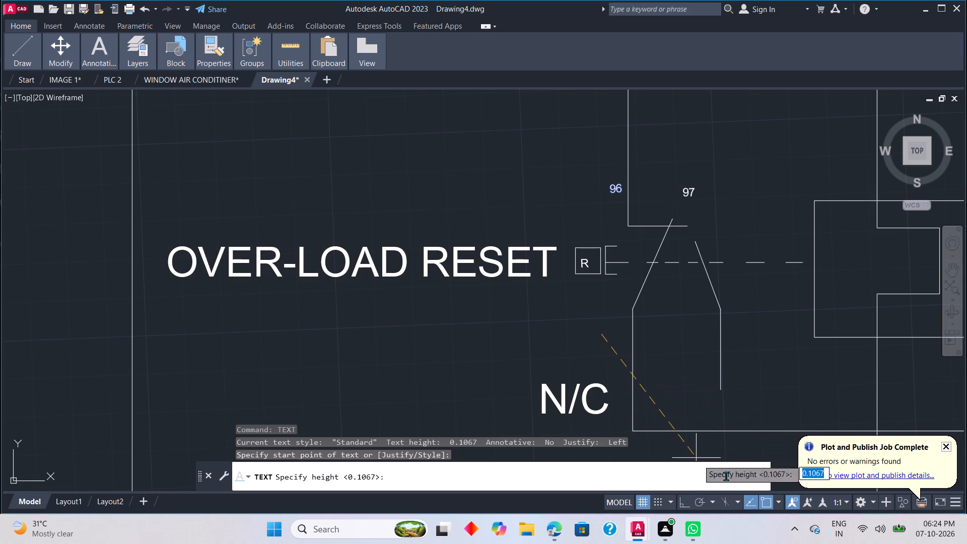
pyautogui.click(683, 506)
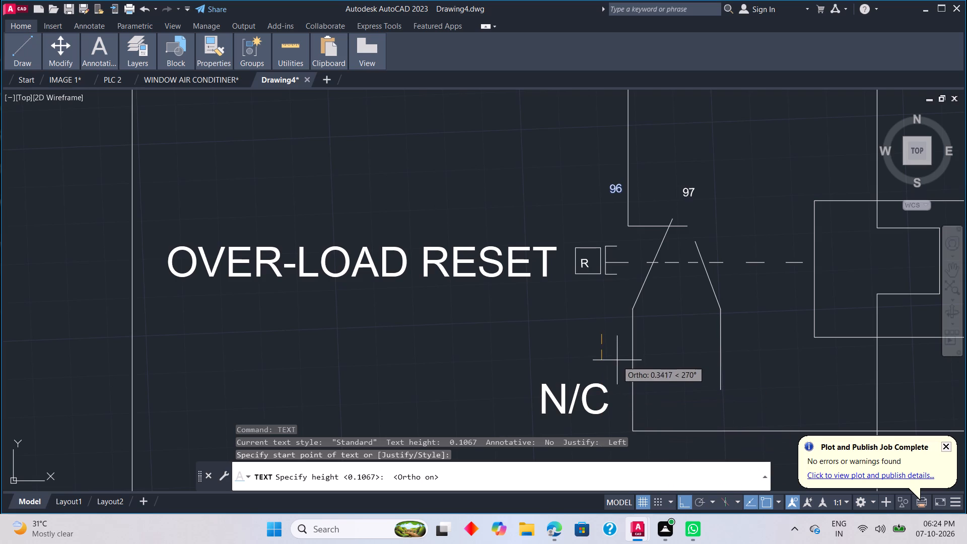
pyautogui.click(614, 349)
pyautogui.click(618, 348)
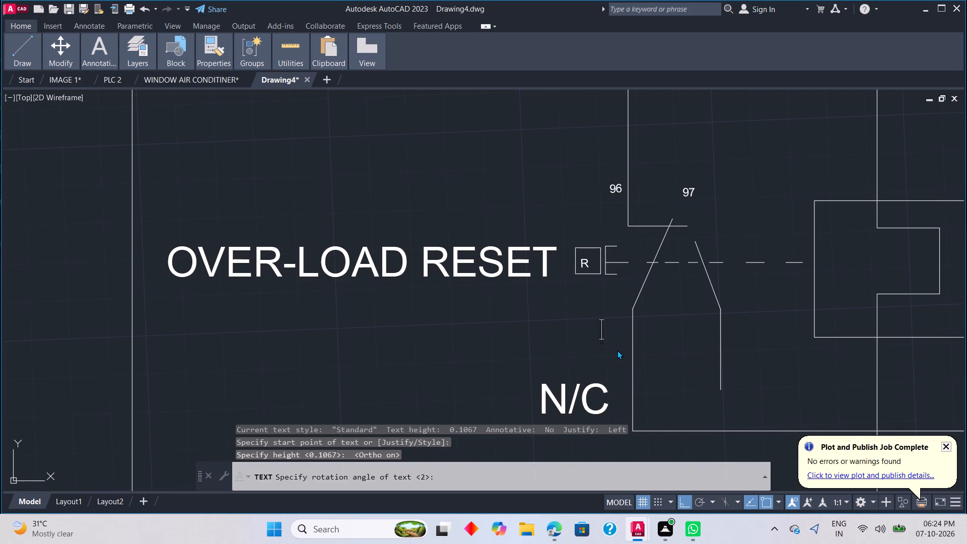
pyautogui.write('96')
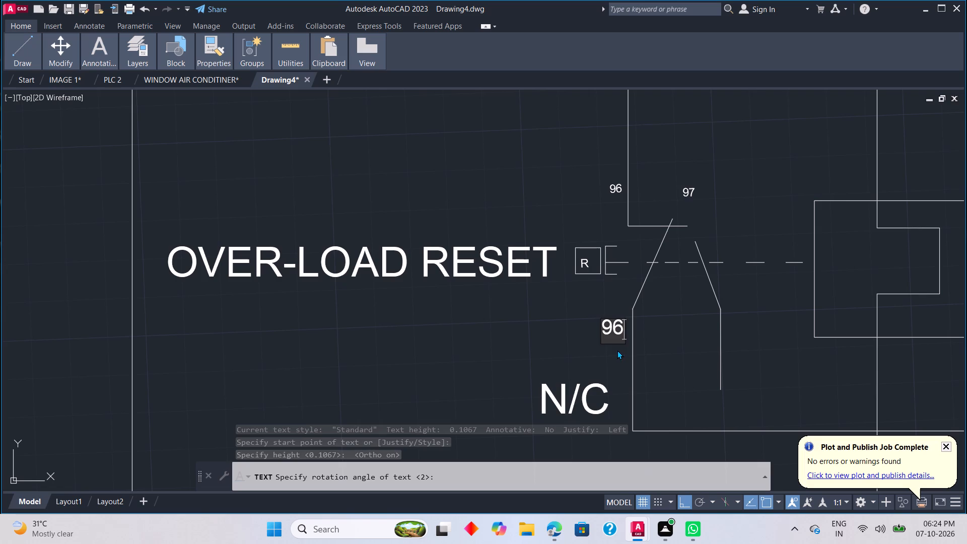
# Add the terminal number 98 between the overload contact's two lower wires, just left of the short right-hand one.
pyautogui.click(696, 354)
pyautogui.write('98')
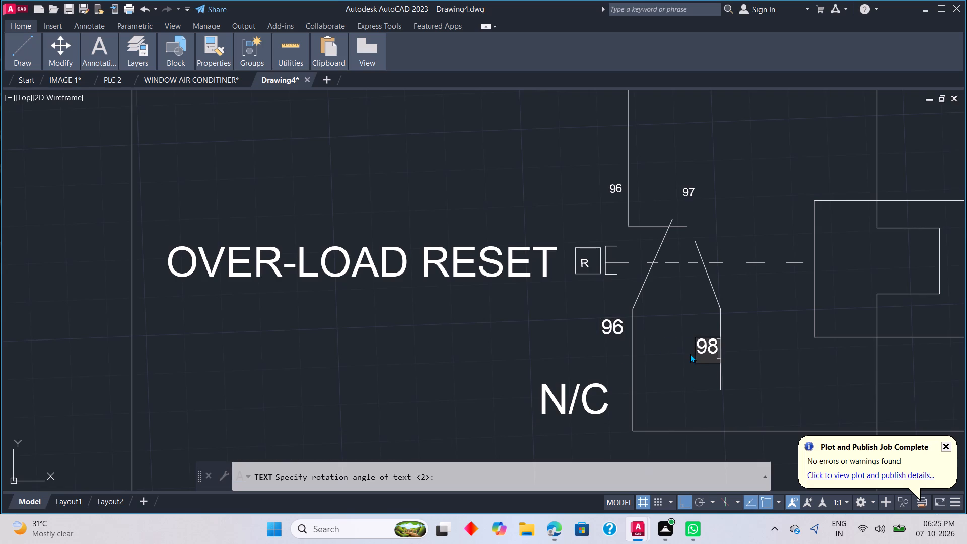
pyautogui.press('BackSpace')
pyautogui.press('BackSpace')
pyautogui.click(674, 348)
pyautogui.write('98')
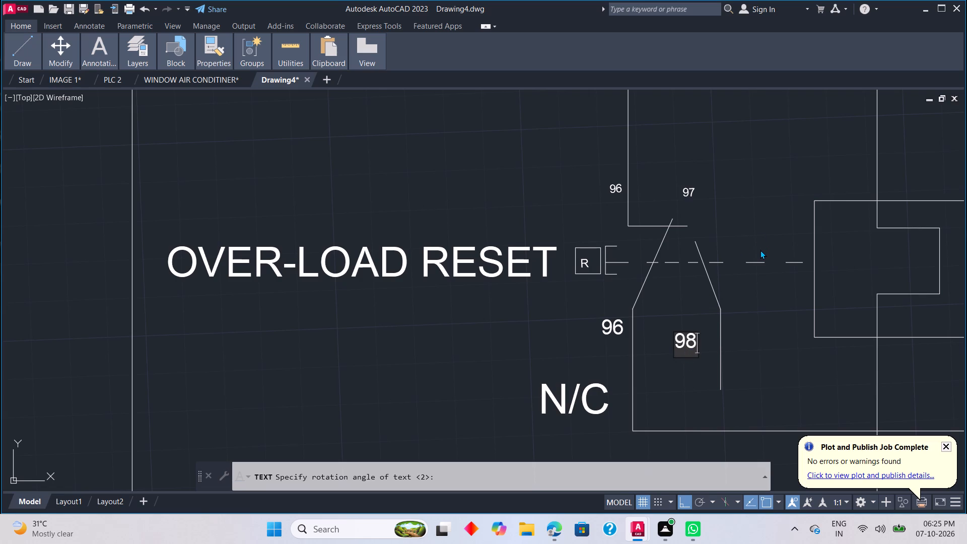
# Label the first overload output wire with 2 and T1 below it, left of the wire above its terminal circle.
pyautogui.scroll(-3, 786, 275)
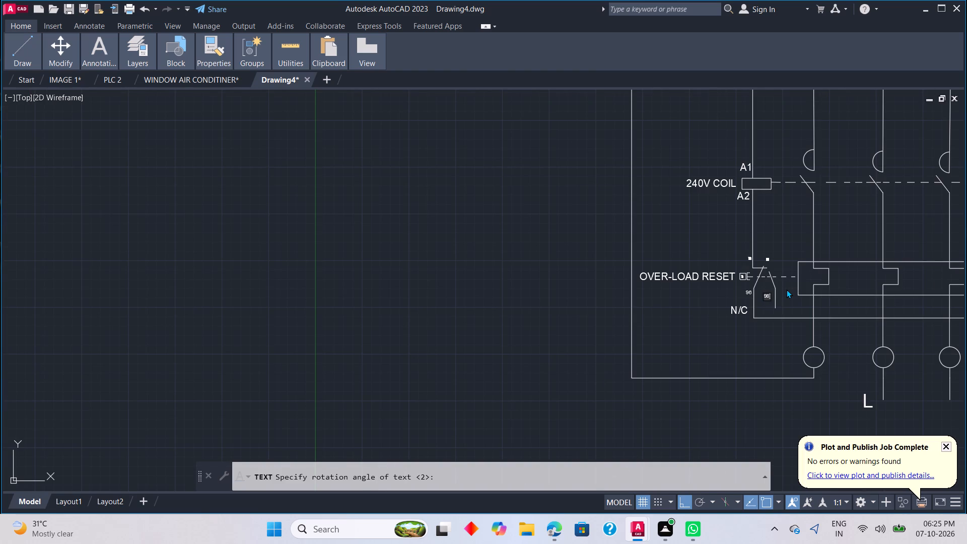
pyautogui.scroll(1, 786, 289)
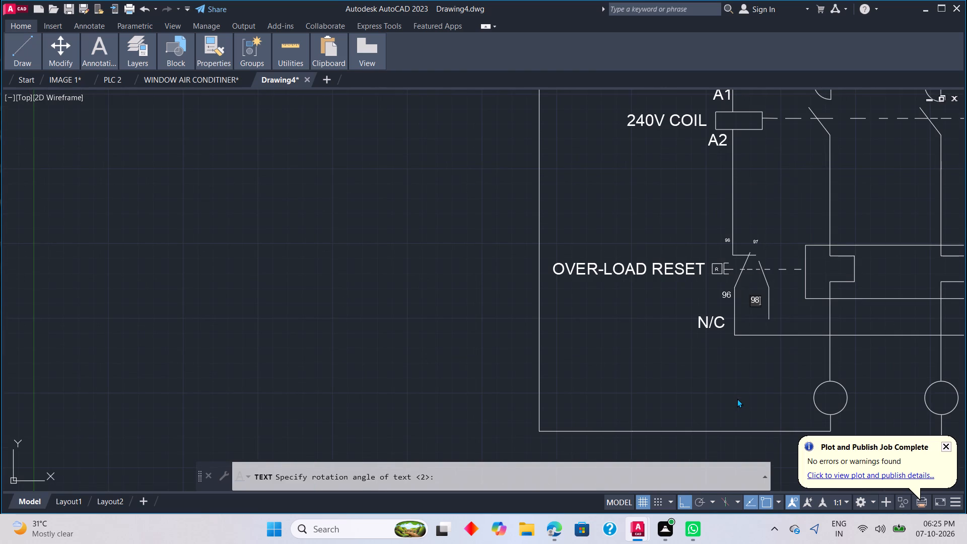
pyautogui.moveTo(737, 398); pyautogui.dragTo(638, 313, button='middle')
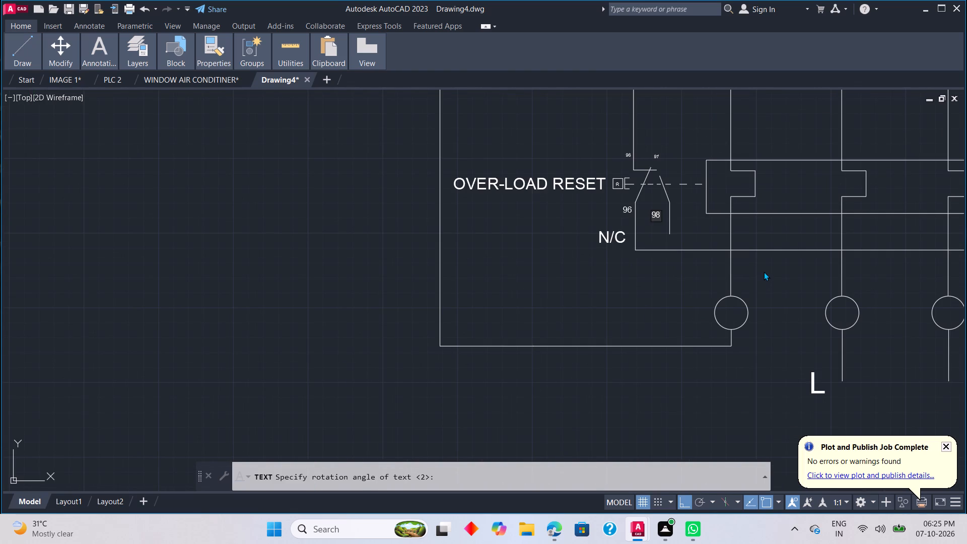
pyautogui.scroll(1, 764, 271)
pyautogui.click(685, 265)
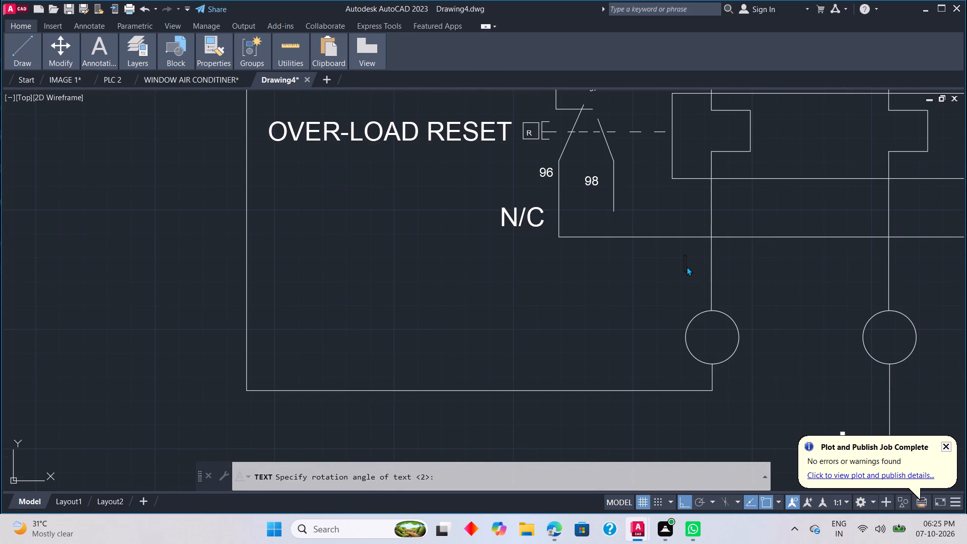
pyautogui.press('2')
pyautogui.scroll(1, 691, 271)
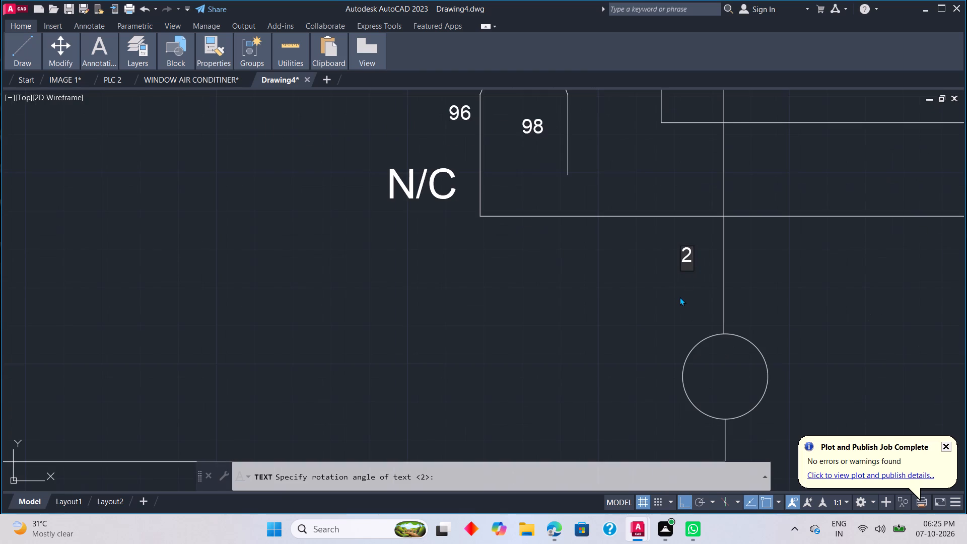
pyautogui.click(674, 295)
pyautogui.write('T1')
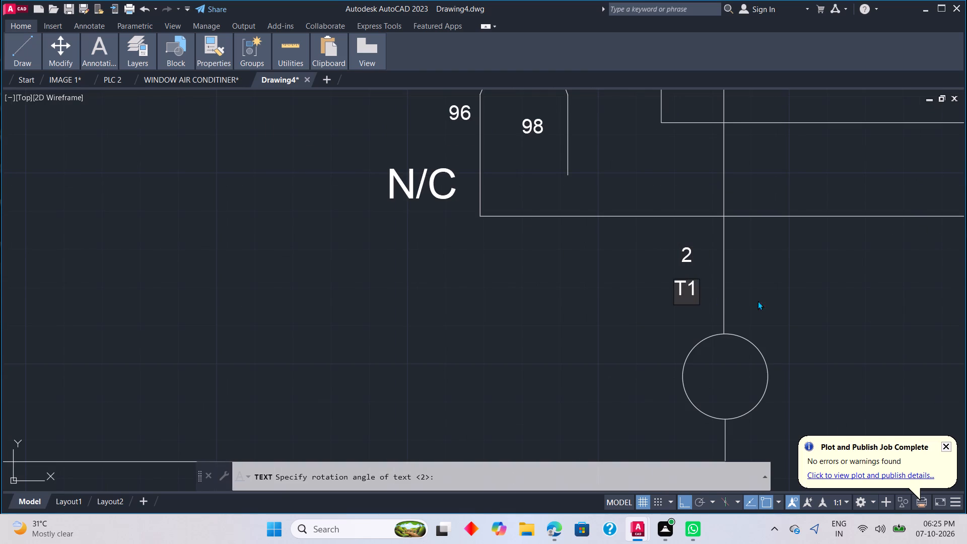
# Label the second overload output wire with 3 and T2 below it, left of the wire above its terminal circle.
pyautogui.scroll(-2, 873, 280)
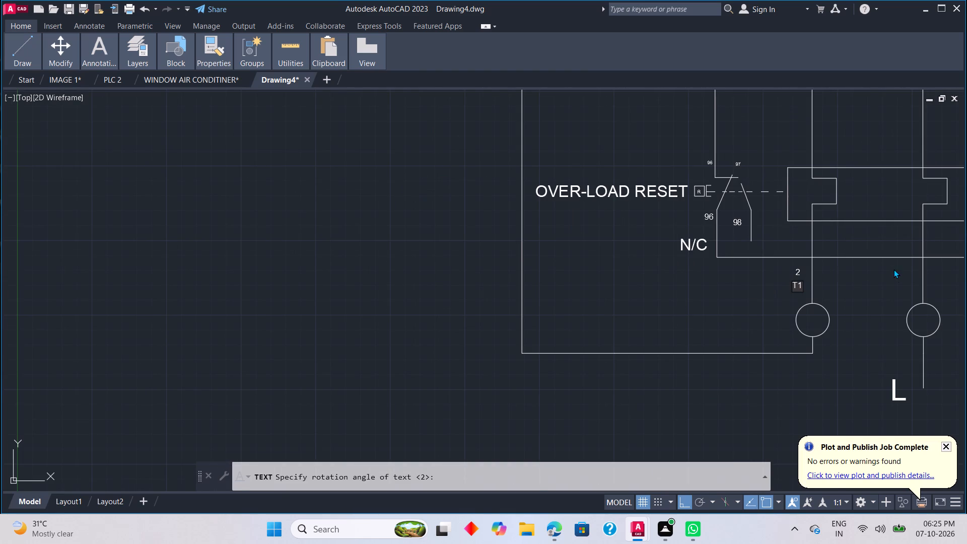
pyautogui.moveTo(895, 275); pyautogui.dragTo(694, 296, button='middle')
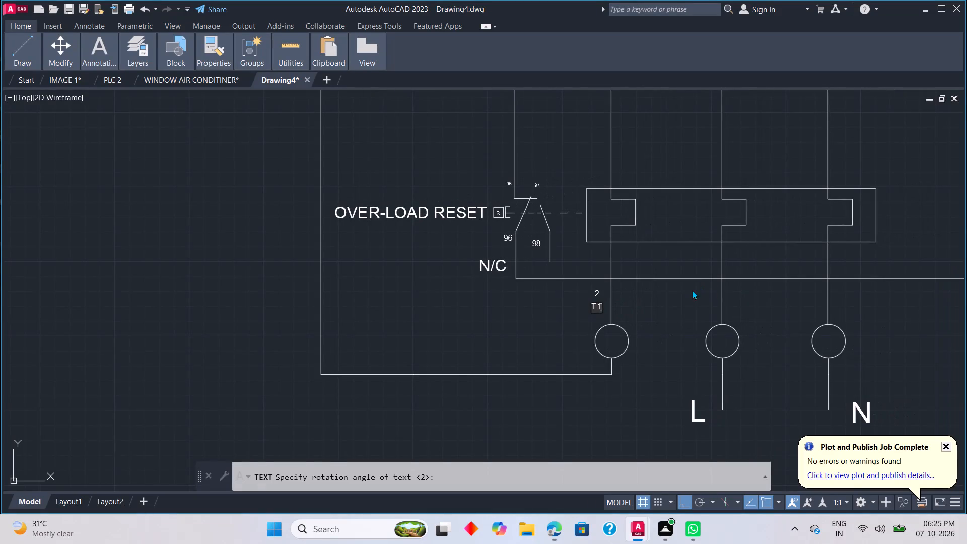
pyautogui.click(705, 293)
pyautogui.press('3')
pyautogui.click(699, 310)
pyautogui.write('T2')
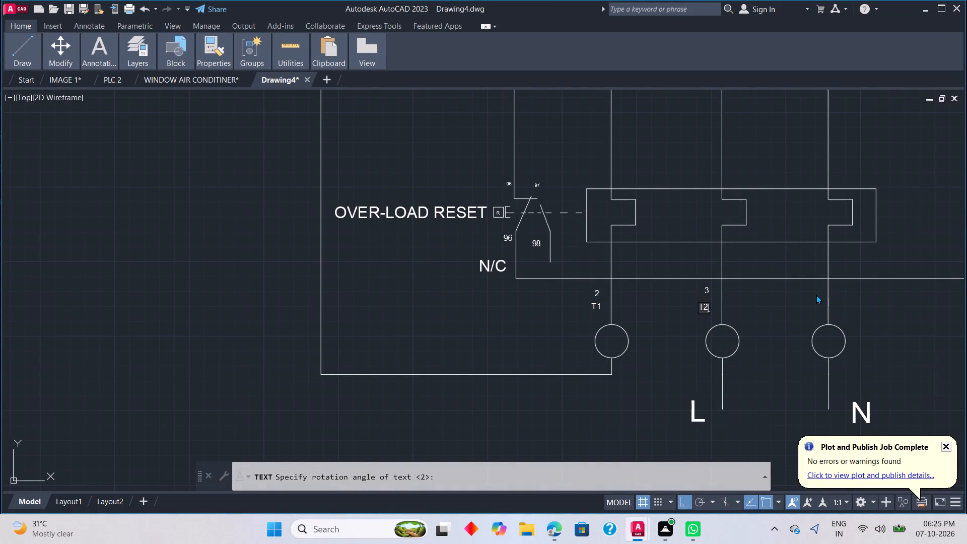
# Label the third overload output wire with 4, left of the wire above its terminal circle.
pyautogui.click(816, 290)
pyautogui.press('4')
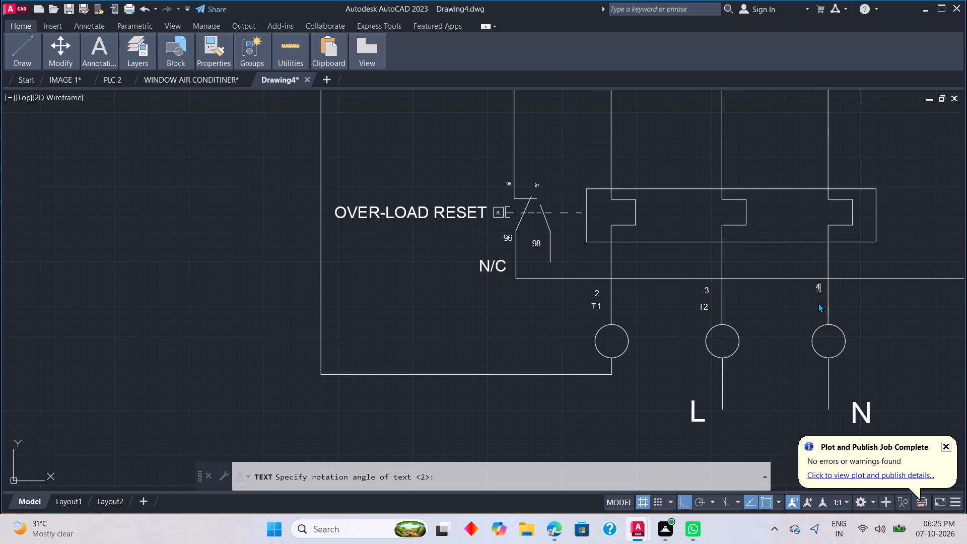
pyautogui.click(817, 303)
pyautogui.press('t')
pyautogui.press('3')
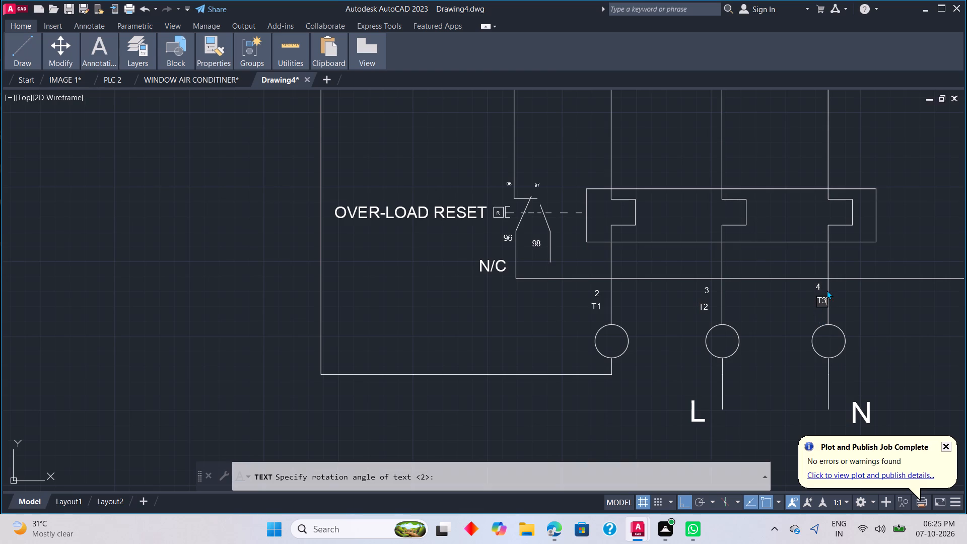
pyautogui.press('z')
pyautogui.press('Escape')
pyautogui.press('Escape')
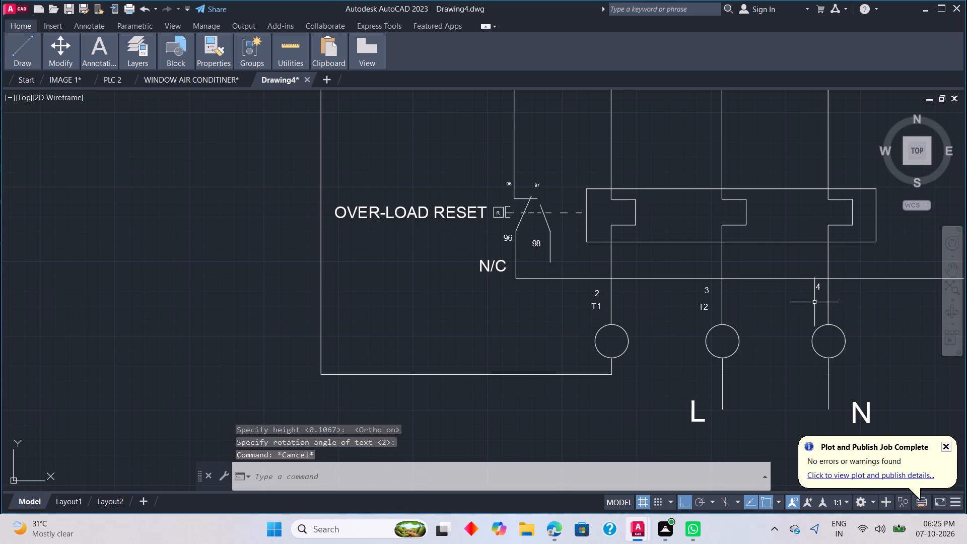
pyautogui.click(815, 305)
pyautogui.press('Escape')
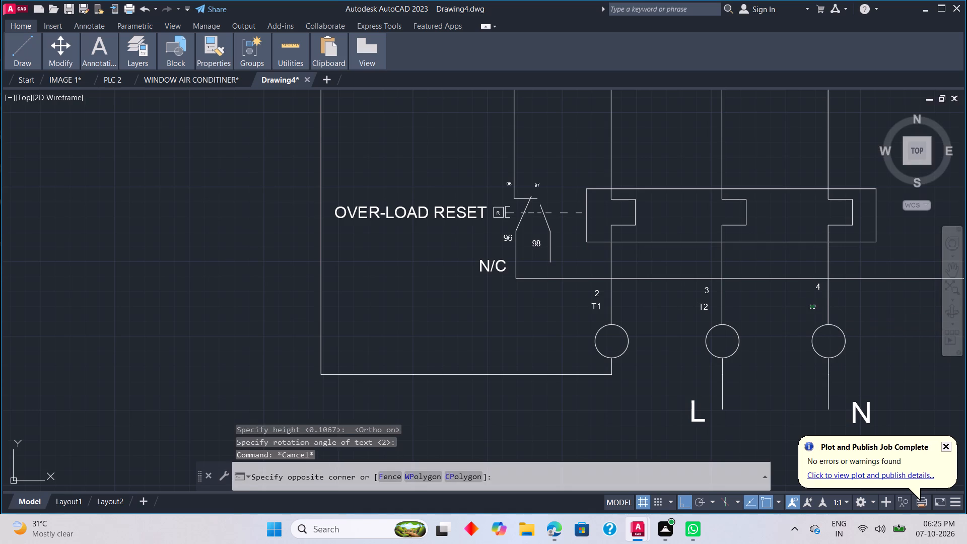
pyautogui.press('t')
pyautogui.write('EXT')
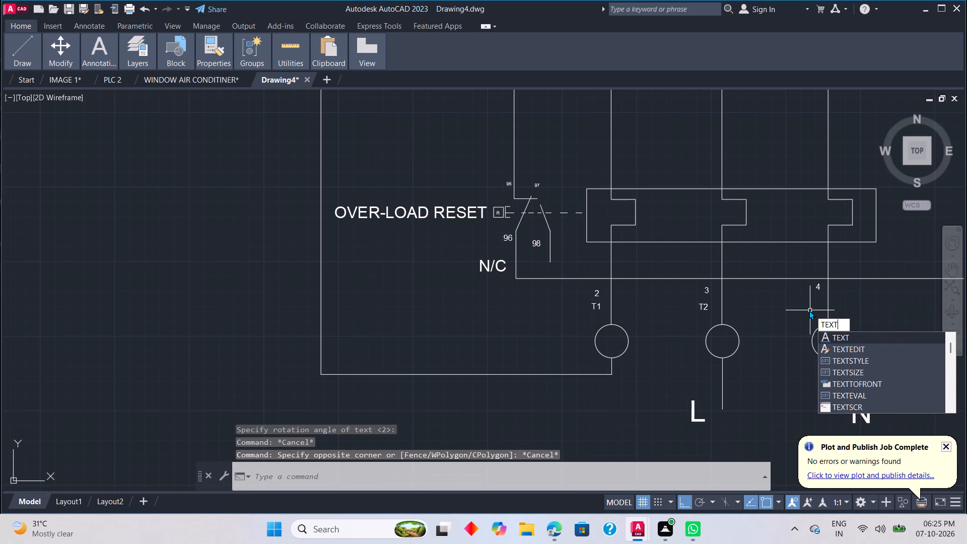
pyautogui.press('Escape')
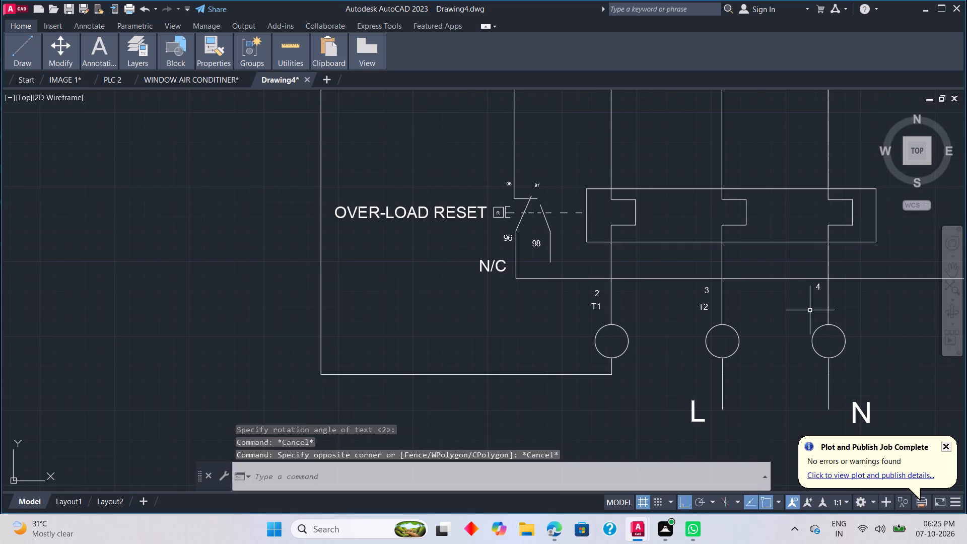
# Add single-line text T3 below the 4 on the third overload output wire, picking the height and a horizontal rotation freehand.
pyautogui.press('space')
pyautogui.click(814, 307)
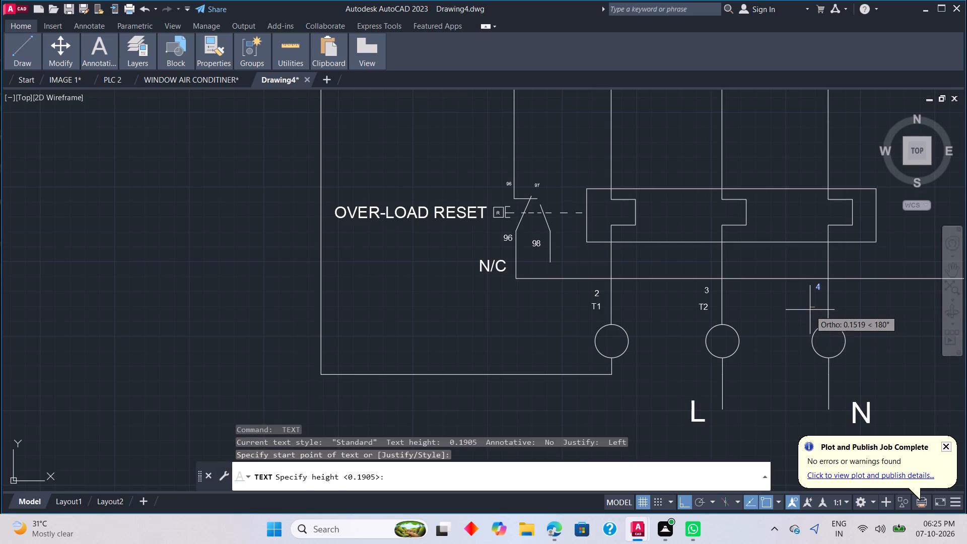
pyautogui.scroll(2, 809, 309)
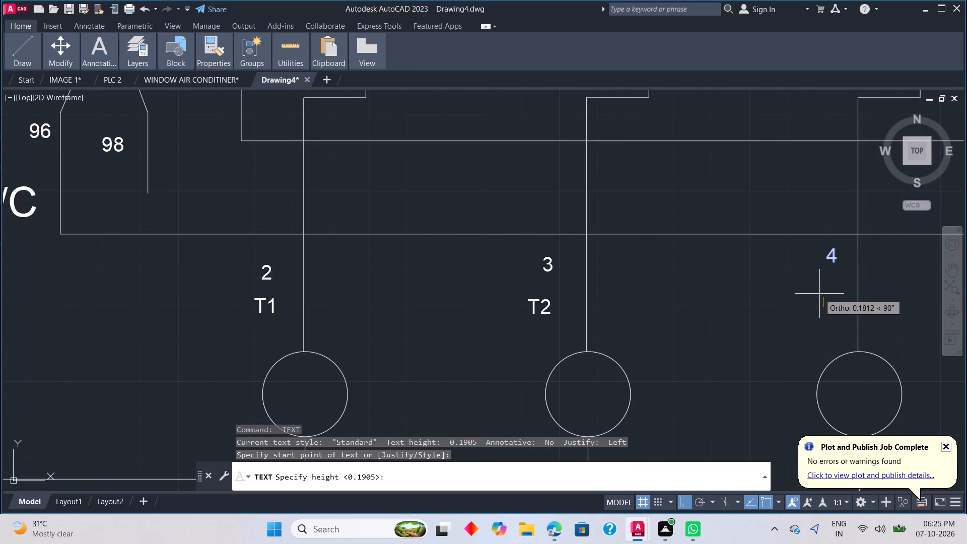
pyautogui.click(820, 287)
pyautogui.click(835, 304)
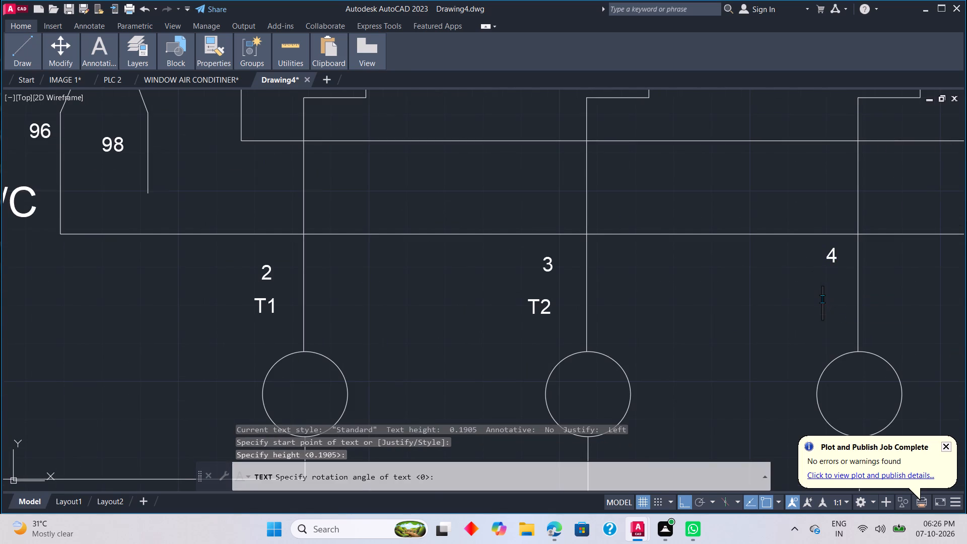
pyautogui.press('t')
pyautogui.press('3')
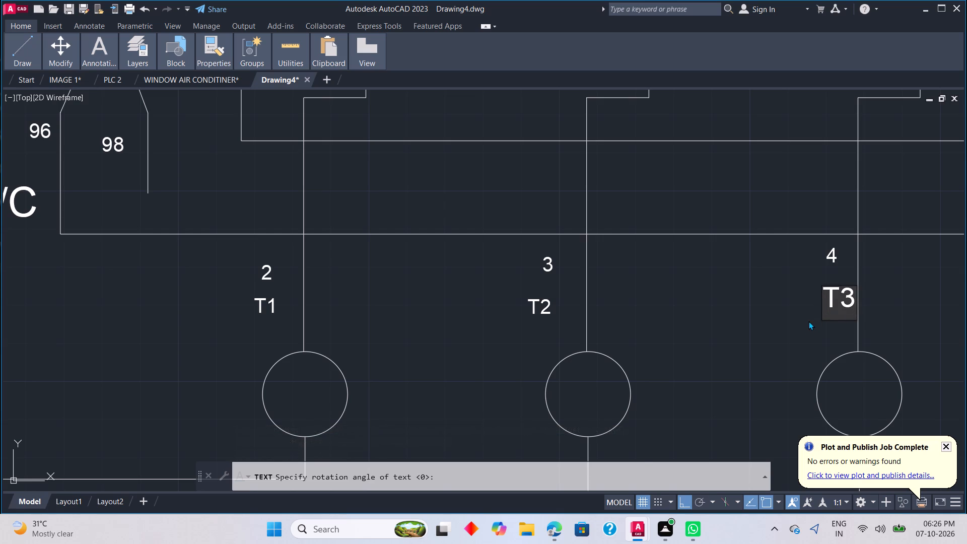
# Label the lower end of the first main contactor contact with 2 and T1 below it, left of the wire beside the 240V coil.
pyautogui.scroll(-1, 870, 303)
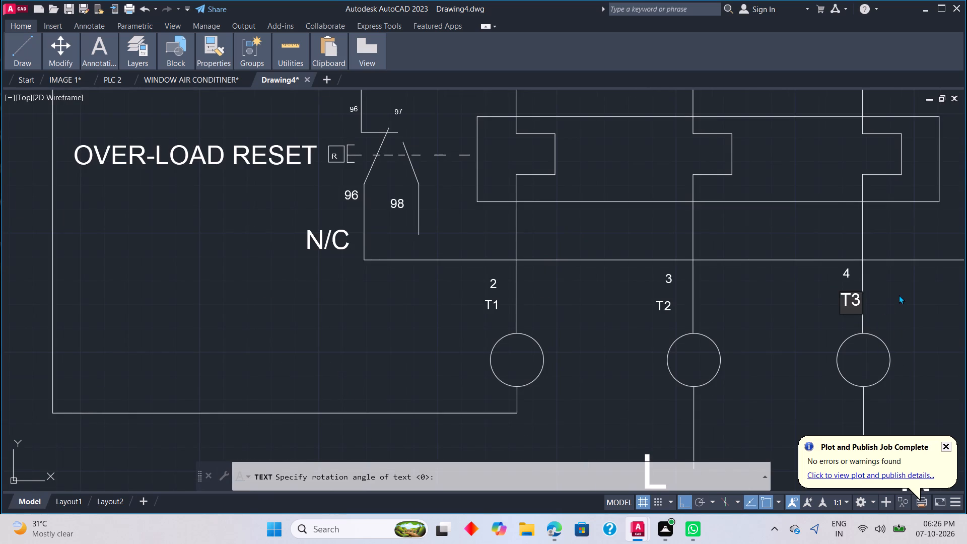
pyautogui.scroll(1, 899, 299)
pyautogui.scroll(-1, 899, 300)
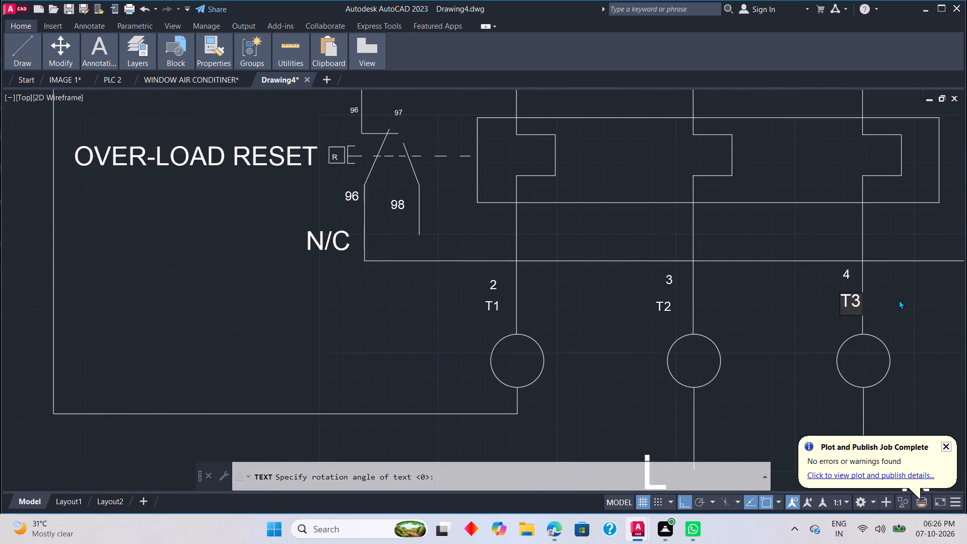
pyautogui.scroll(-1, 899, 300)
pyautogui.scroll(2, 899, 302)
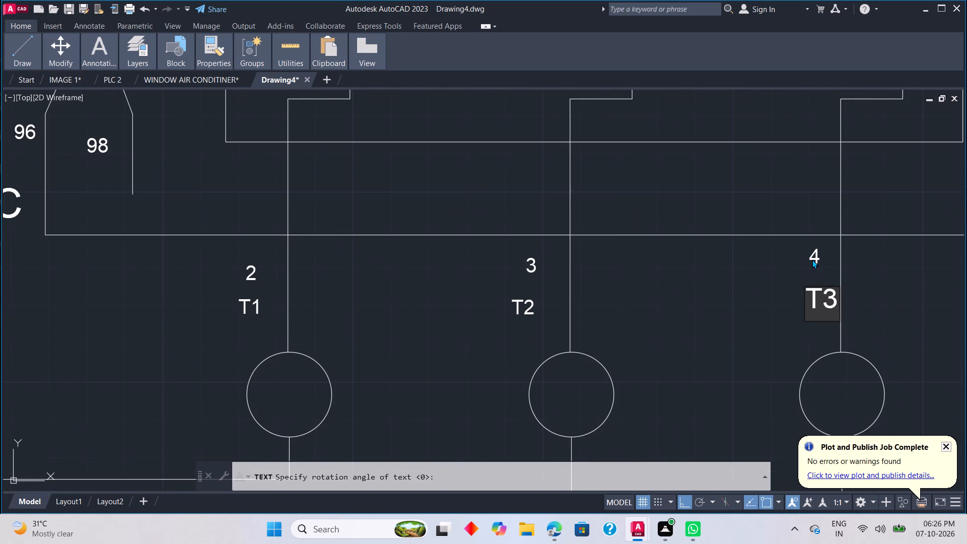
pyautogui.scroll(-2, 812, 261)
pyautogui.scroll(-1, 867, 279)
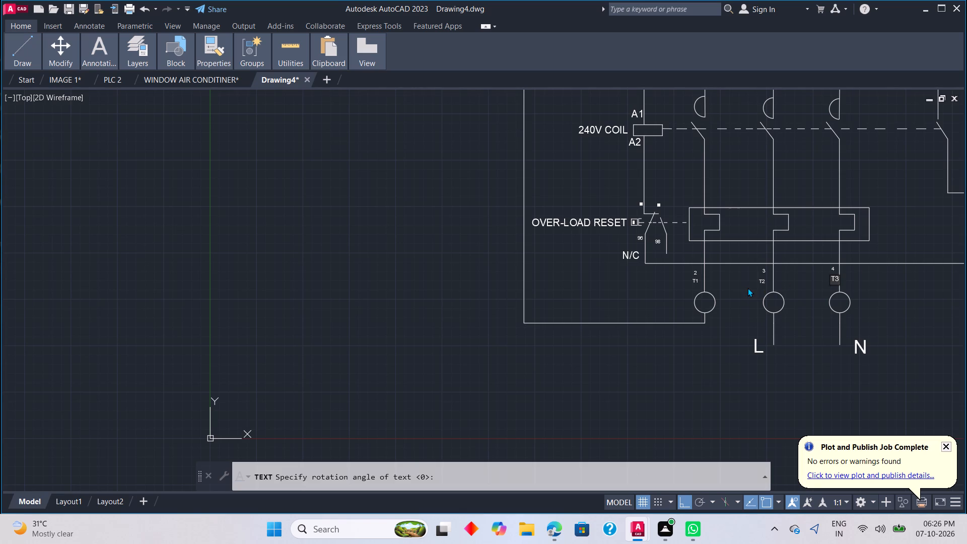
pyautogui.moveTo(728, 153); pyautogui.dragTo(677, 289, button='middle')
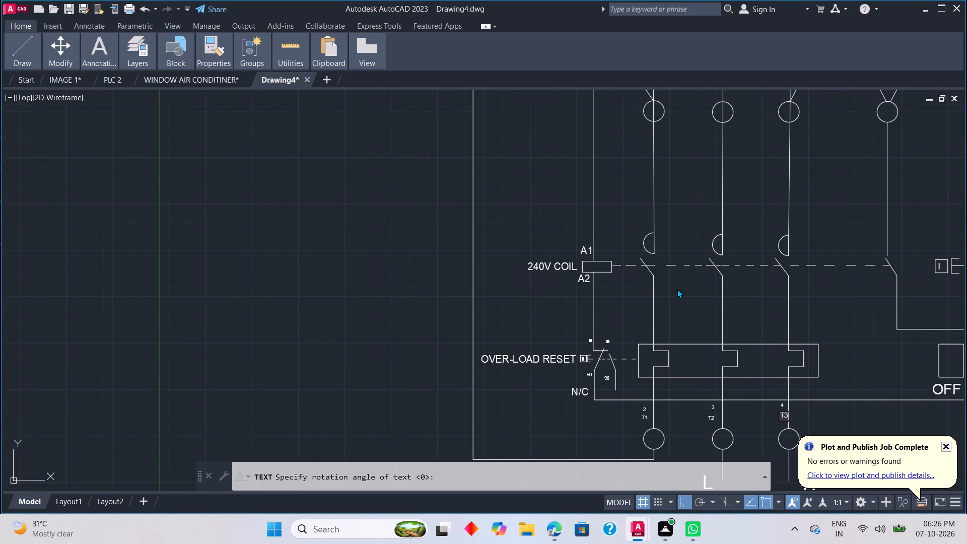
pyautogui.scroll(2, 648, 283)
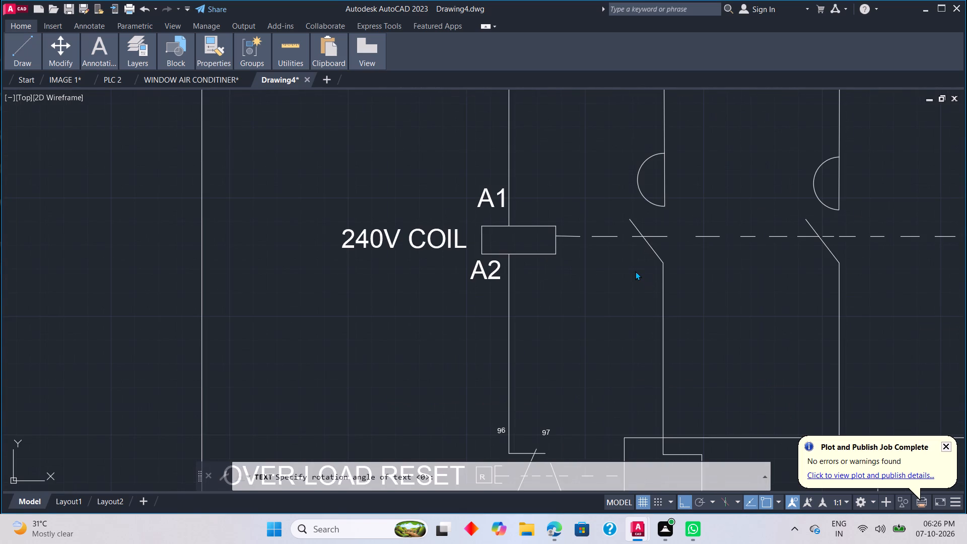
pyautogui.click(631, 271)
pyautogui.press('2')
pyautogui.click(631, 300)
pyautogui.press('t')
pyautogui.press('1')
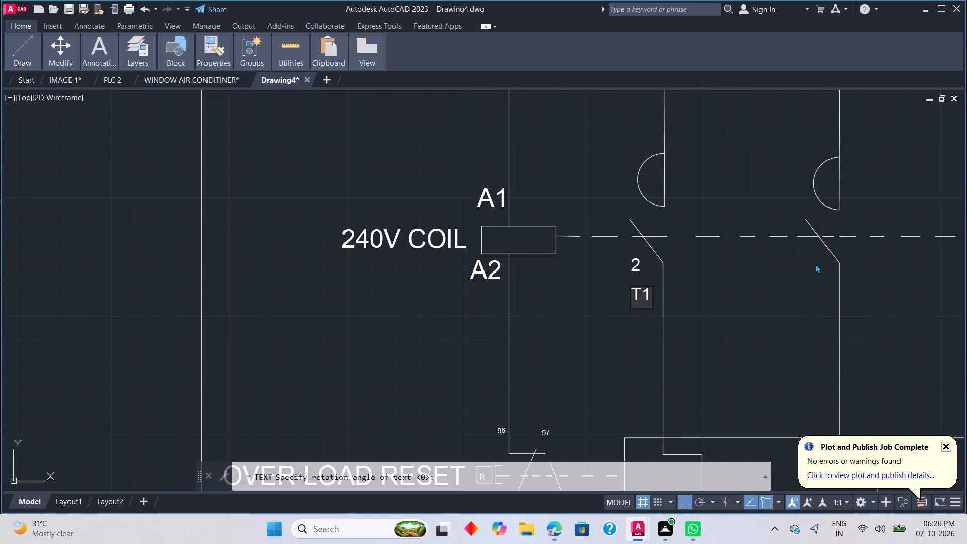
# Label the lower end of the second main contactor contact with 4 and T2 below it, left of the wire.
pyautogui.click(807, 264)
pyautogui.press('4')
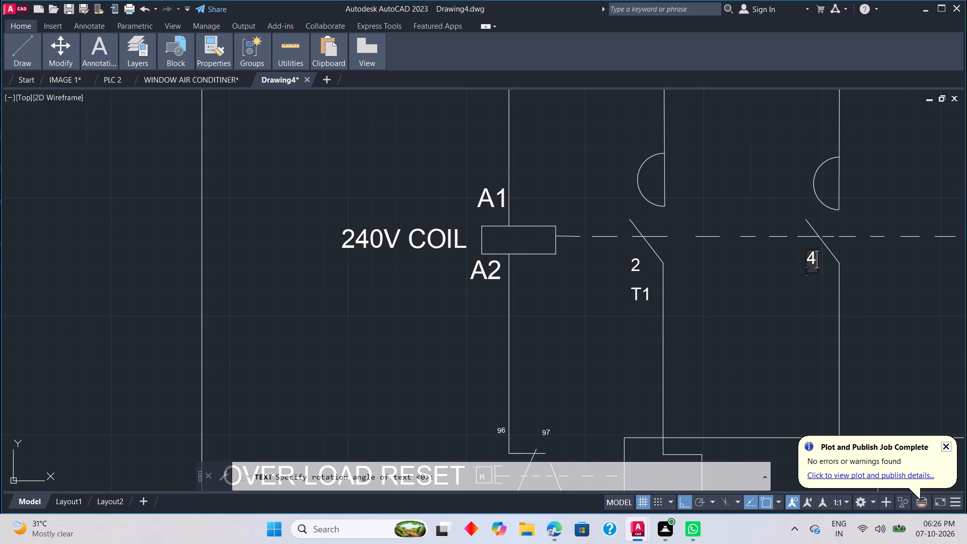
pyautogui.click(811, 292)
pyautogui.write('T2')
# Label the lower end of the third main contactor contact with 6 and T3 below it, left of the wire.
pyautogui.scroll(-2, 906, 271)
pyautogui.moveTo(898, 283); pyautogui.dragTo(865, 291, button='middle')
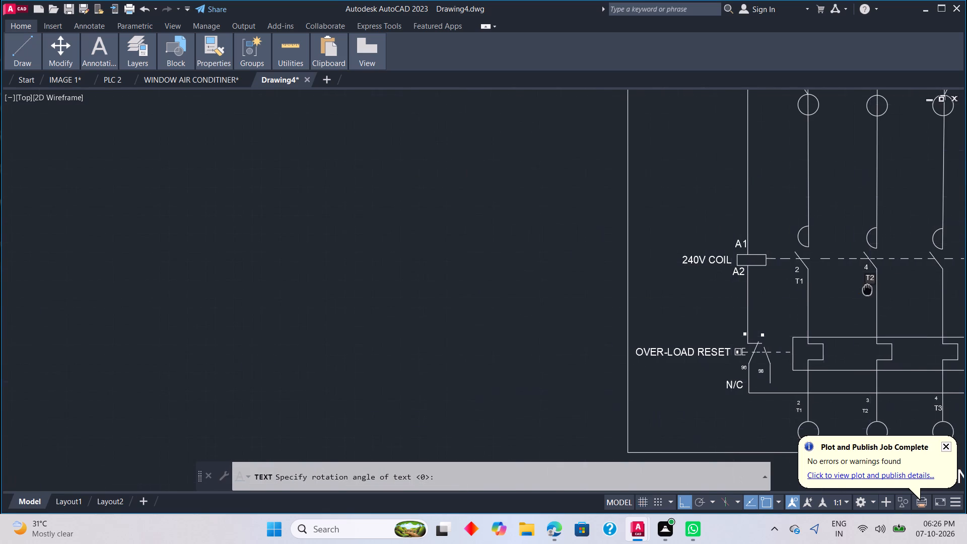
pyautogui.moveTo(865, 291); pyautogui.dragTo(864, 291, button='middle')
pyautogui.scroll(2, 966, 243)
pyautogui.scroll(2, 908, 270)
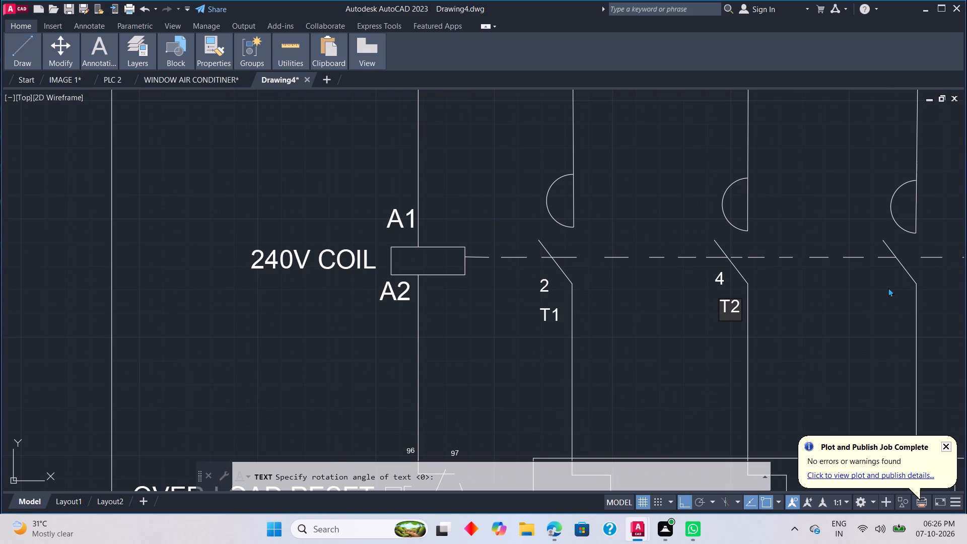
pyautogui.click(885, 292)
pyautogui.press('6')
pyautogui.click(890, 315)
pyautogui.press('t')
pyautogui.press('3')
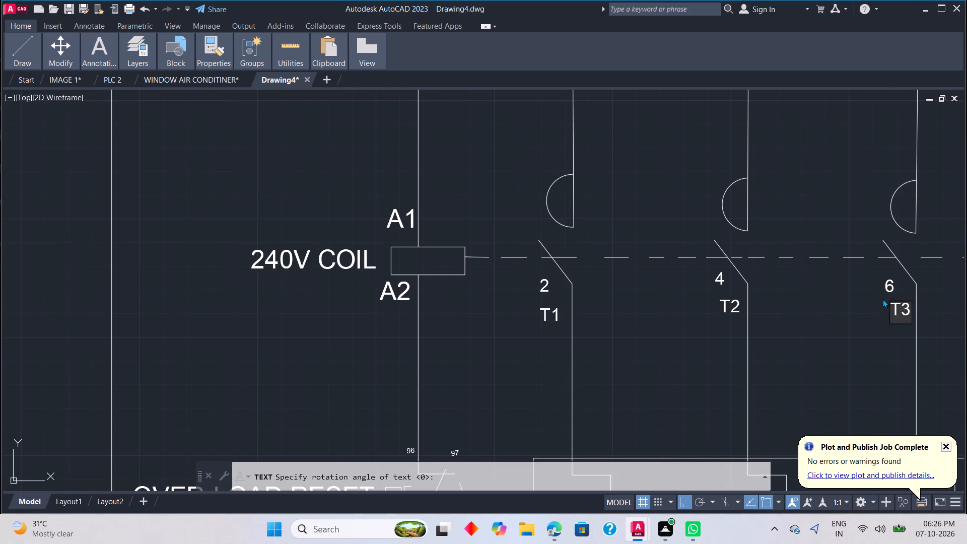
# Add the labels L1 and L2 left of the first and second contactor wires, above the contacts' half-circle symbols.
pyautogui.scroll(-2, 868, 299)
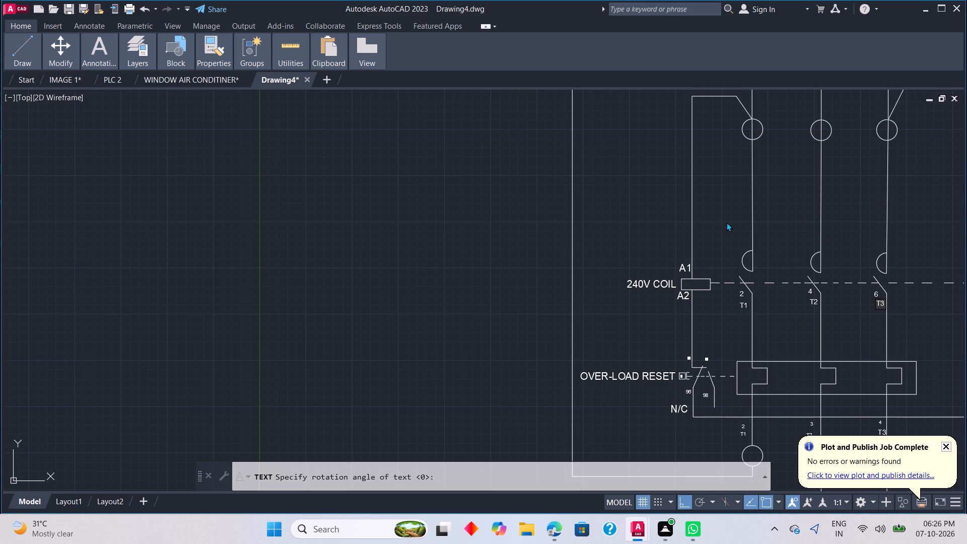
pyautogui.scroll(1, 733, 225)
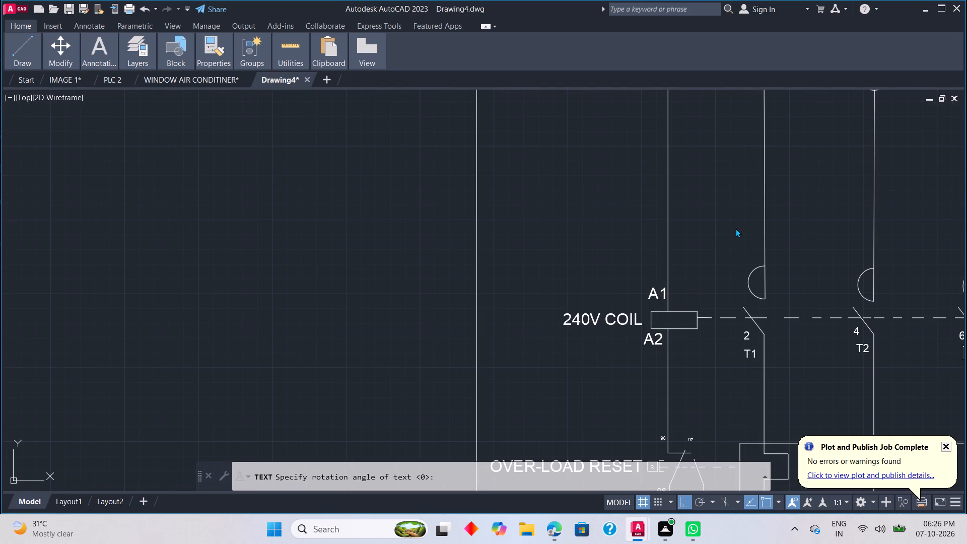
pyautogui.click(737, 233)
pyautogui.press('l')
pyautogui.press('1')
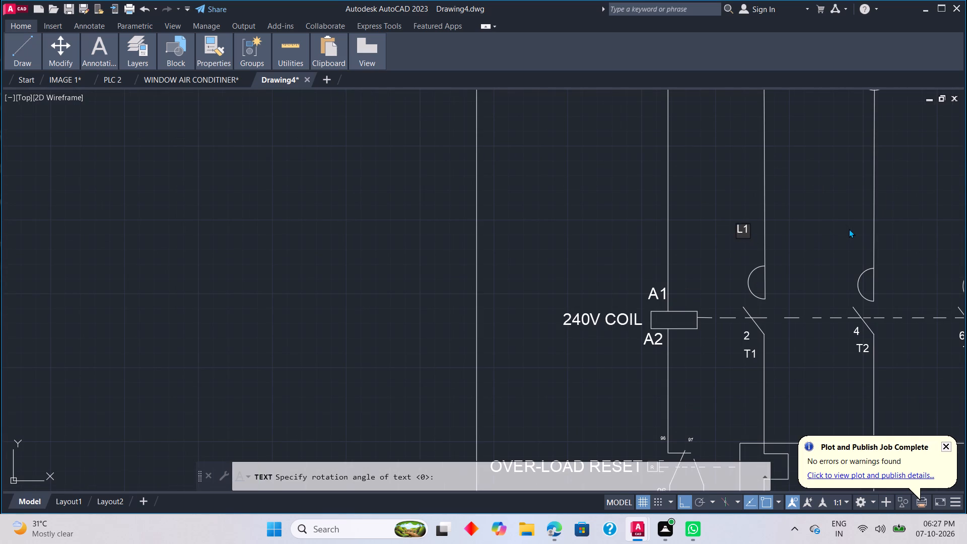
pyautogui.click(852, 233)
pyautogui.press('l')
pyautogui.press('2')
# Add the label L3 left of the third contactor wire, above the contact's half-circle symbol.
pyautogui.scroll(-1, 915, 222)
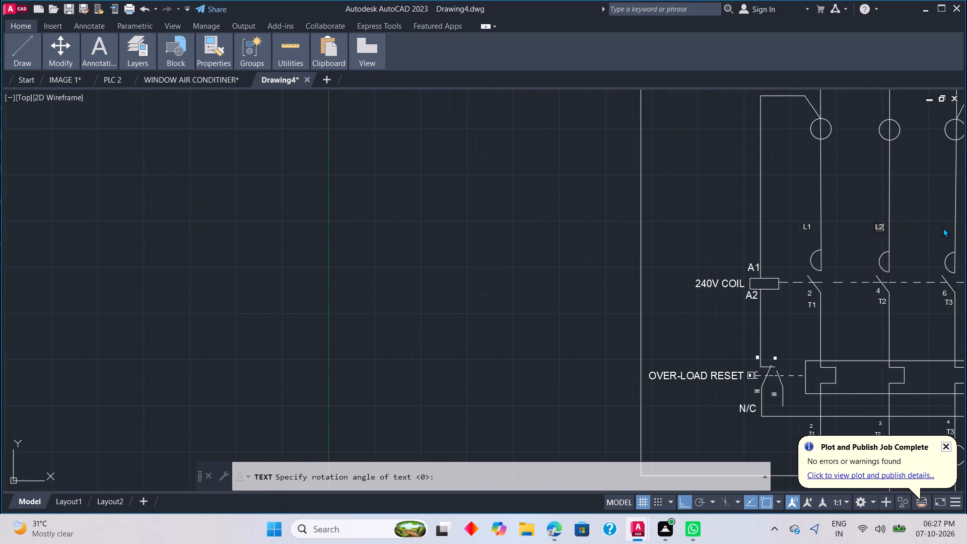
pyautogui.click(943, 228)
pyautogui.press('l')
pyautogui.press('3')
# Label the upper ends of the first and second main contactor contacts with 1 and 3, below L1 and L2.
pyautogui.scroll(1, 805, 235)
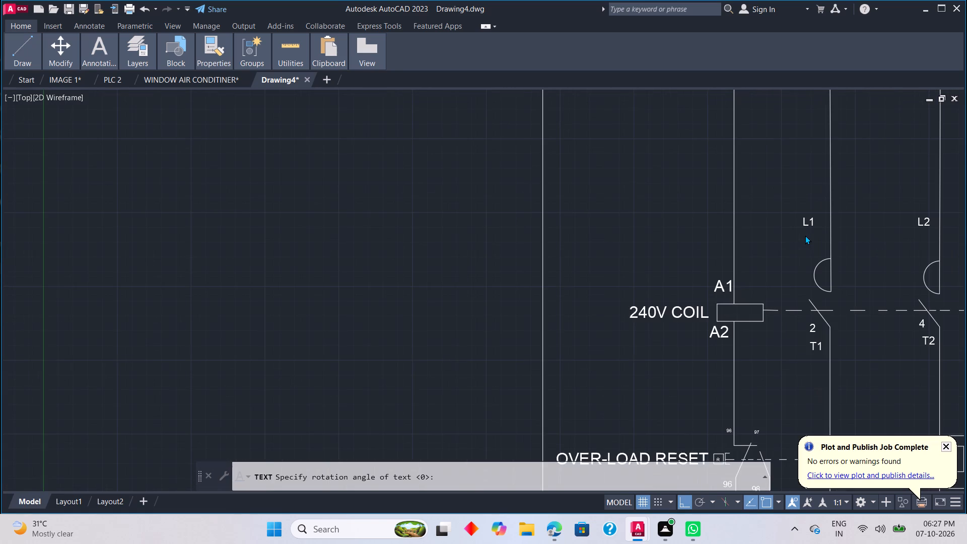
pyautogui.click(813, 247)
pyautogui.press('1')
pyautogui.click(921, 251)
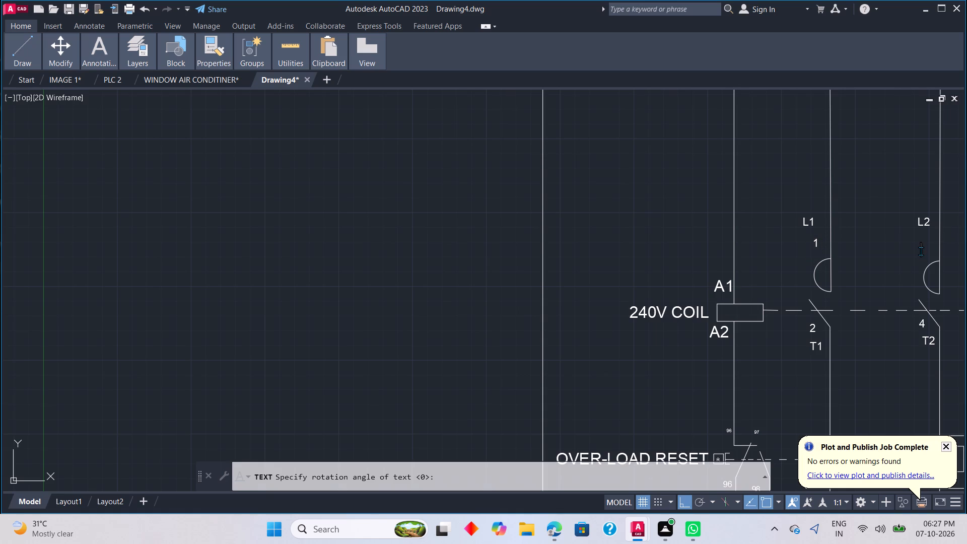
pyautogui.press('2')
pyautogui.scroll(-1, 922, 247)
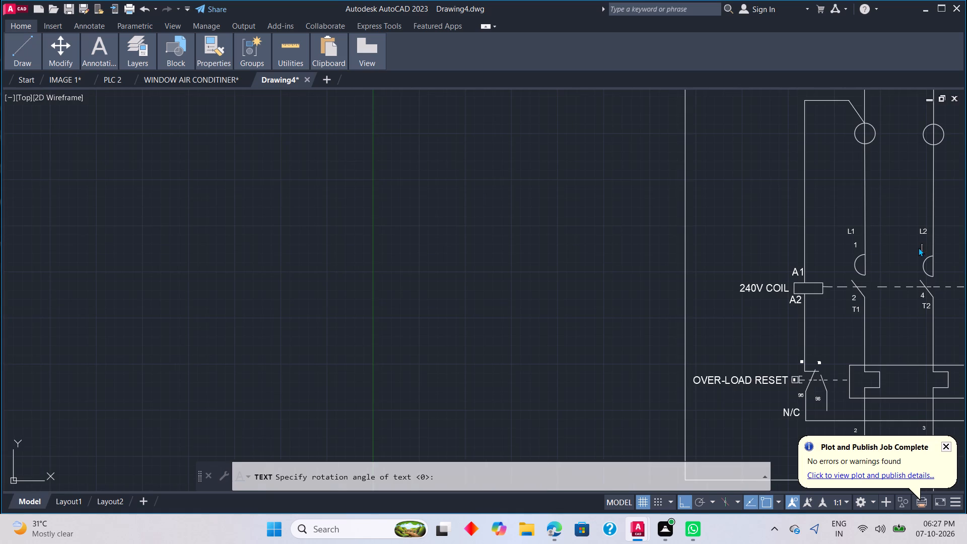
pyautogui.press('BackSpace')
pyautogui.press('3')
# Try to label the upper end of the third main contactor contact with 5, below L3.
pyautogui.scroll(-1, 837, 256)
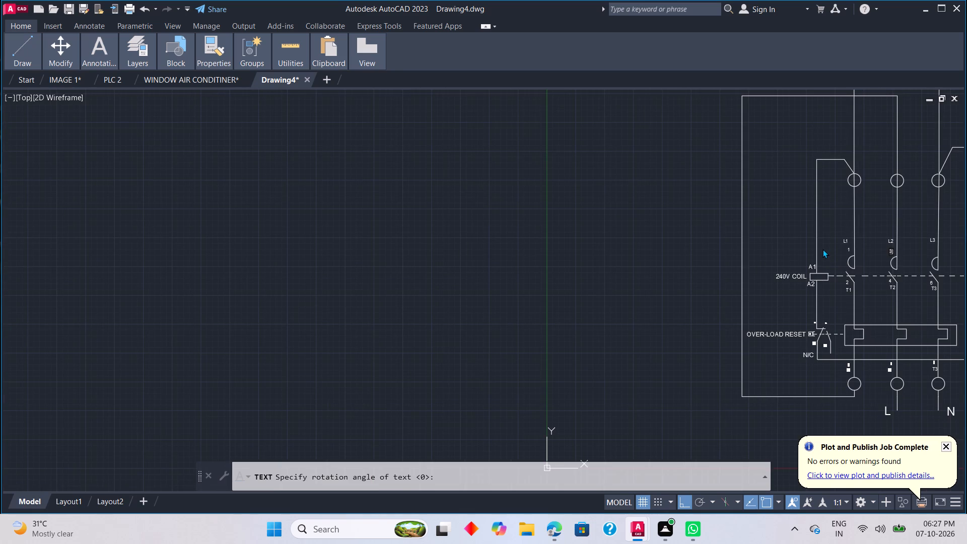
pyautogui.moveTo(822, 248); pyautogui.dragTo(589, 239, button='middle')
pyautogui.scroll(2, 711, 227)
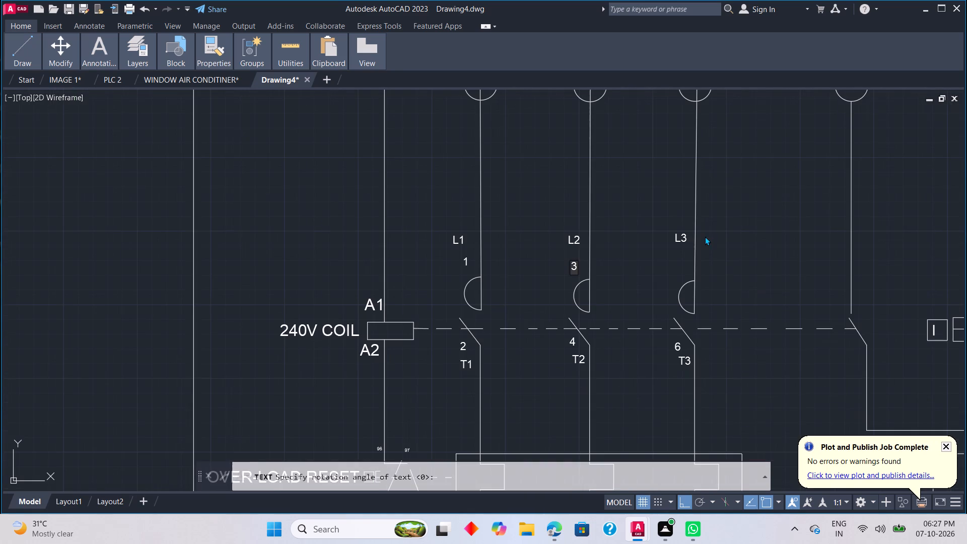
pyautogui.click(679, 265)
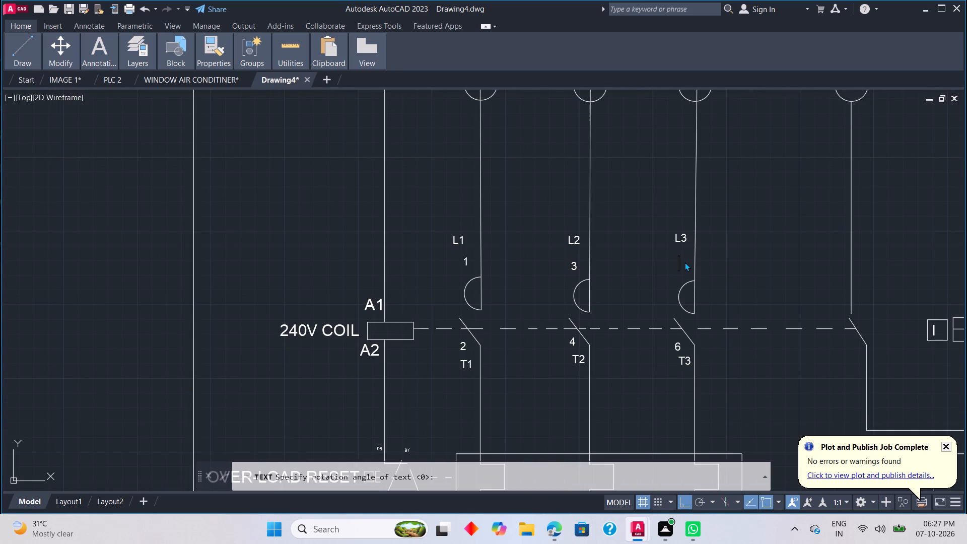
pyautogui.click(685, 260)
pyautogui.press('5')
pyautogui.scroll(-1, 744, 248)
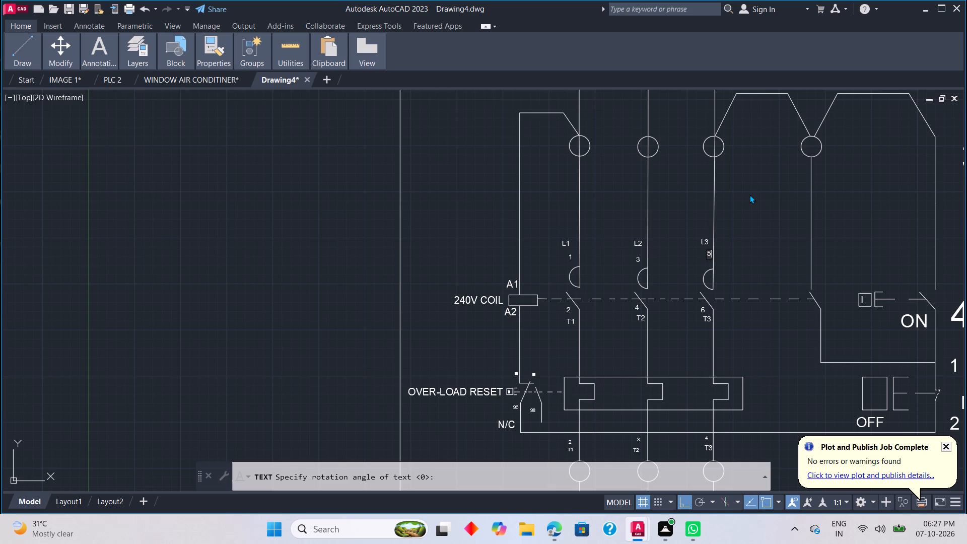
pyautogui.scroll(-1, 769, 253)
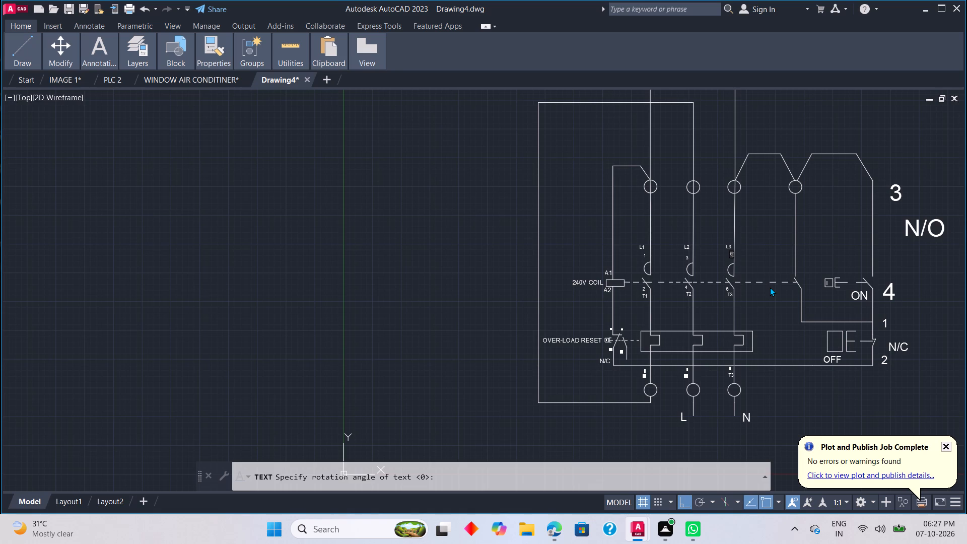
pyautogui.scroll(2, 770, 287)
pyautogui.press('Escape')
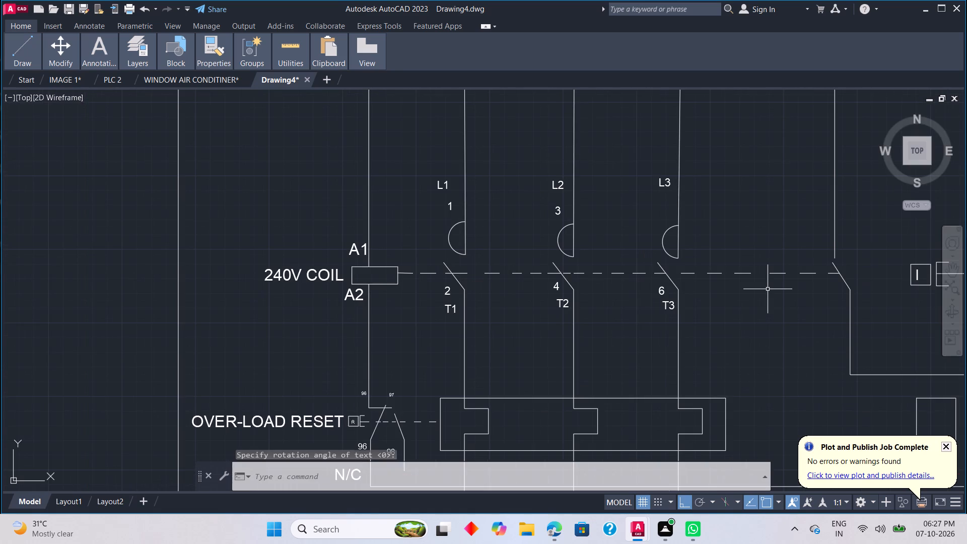
# Draw a short vertical line just right of the 97 label, above the overload relay's second auxiliary contact.
pyautogui.press('l')
pyautogui.press('space')
pyautogui.scroll(2, 408, 388)
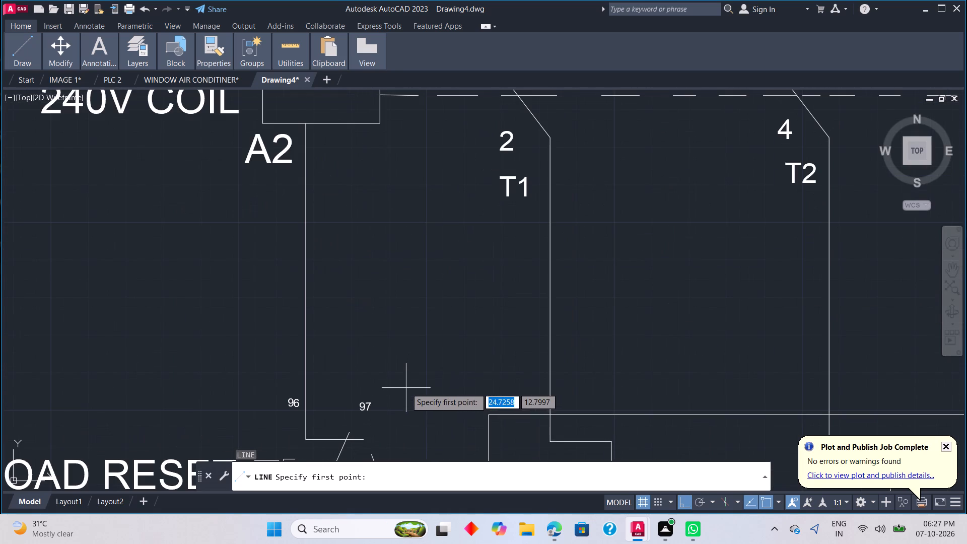
pyautogui.click(392, 378)
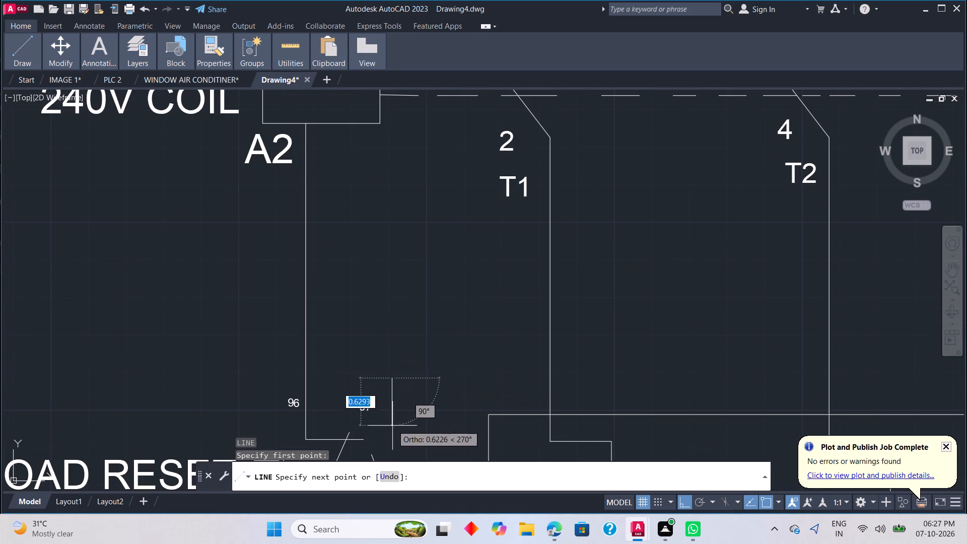
pyautogui.click(391, 432)
pyautogui.press('Escape')
# Move the lower 96 label slightly down, left of the overload N/C contact's wire.
pyautogui.scroll(-4, 406, 393)
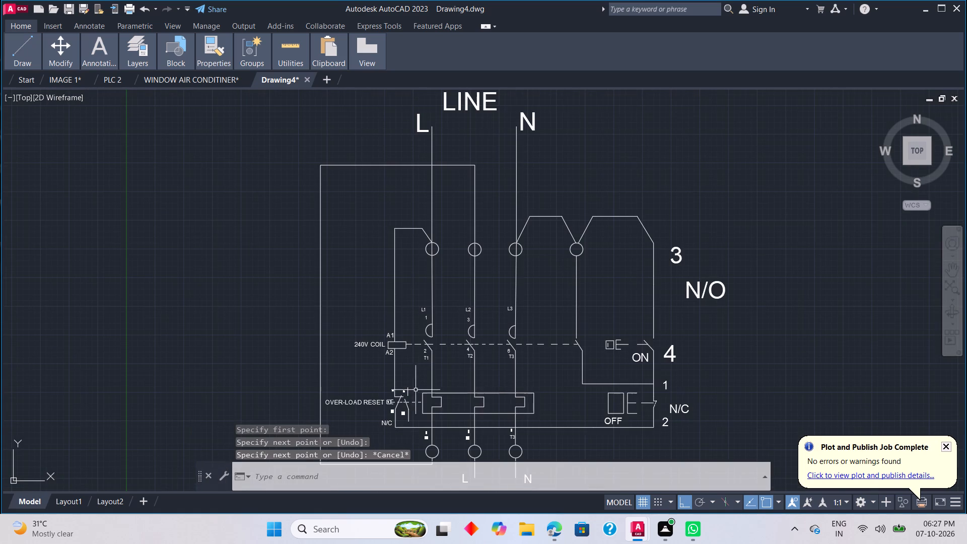
pyautogui.scroll(2, 411, 426)
pyautogui.scroll(-1, 473, 438)
pyautogui.scroll(2, 427, 423)
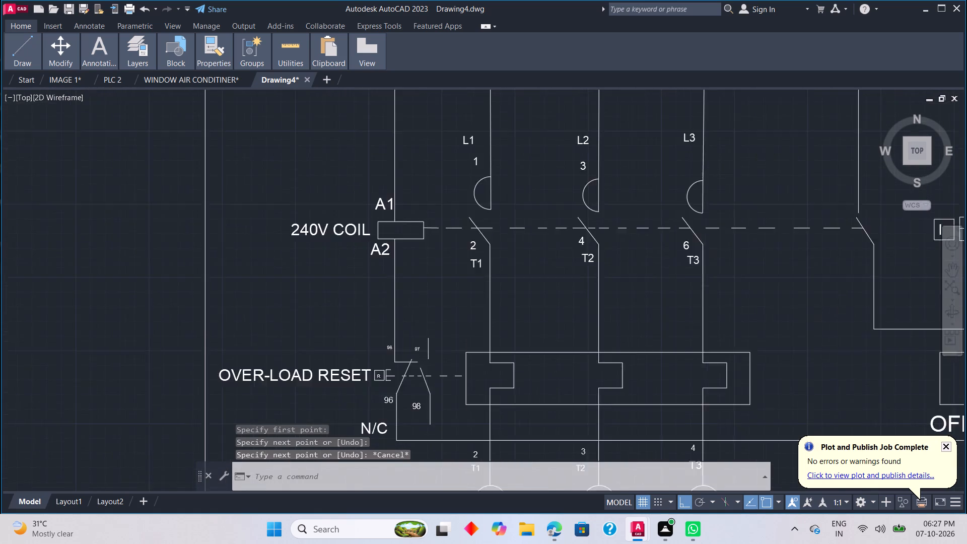
pyautogui.click(362, 387)
pyautogui.click(360, 393)
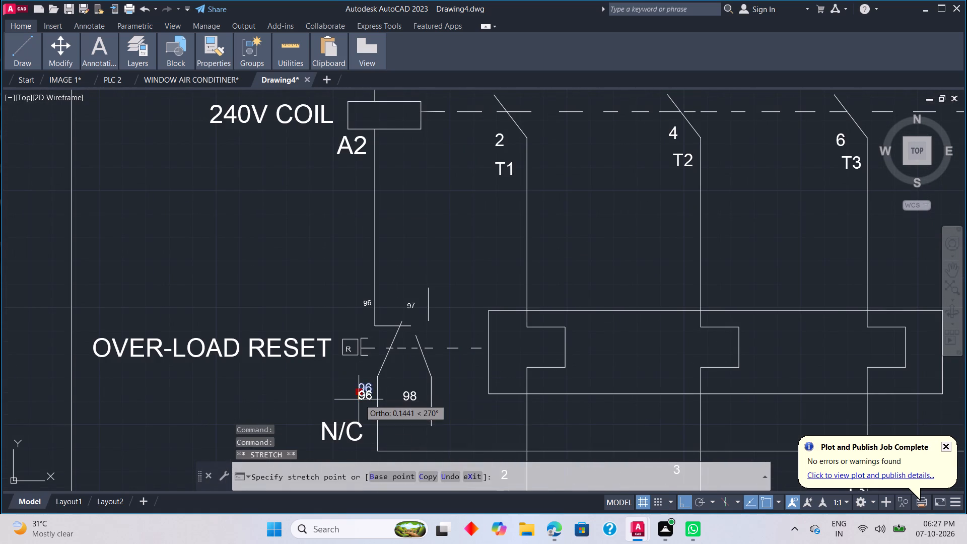
pyautogui.click(359, 403)
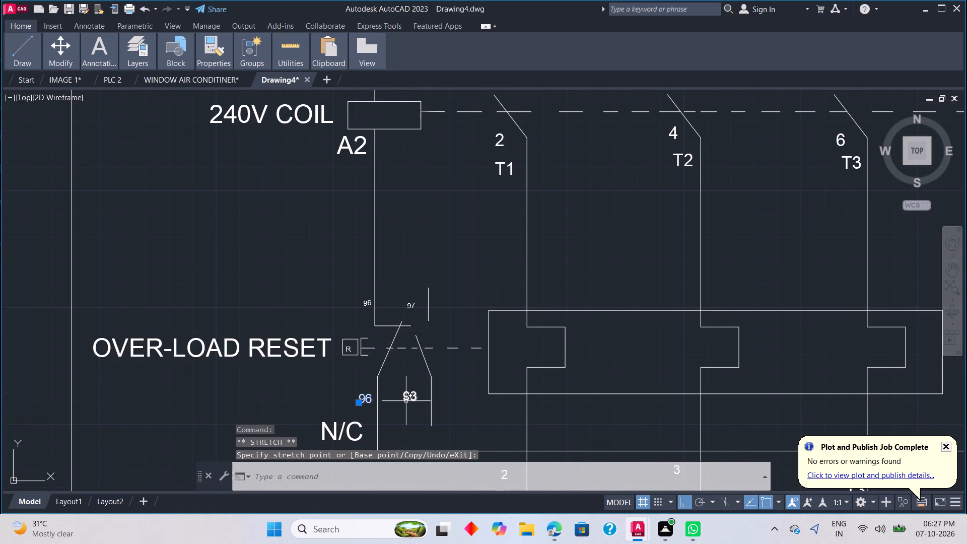
# Move the 98 label about 0.26 to the right, closer to the wire of the overload's second contact.
pyautogui.click(405, 401)
pyautogui.moveTo(405, 401); pyautogui.dragTo(410, 406)
pyautogui.click(402, 399)
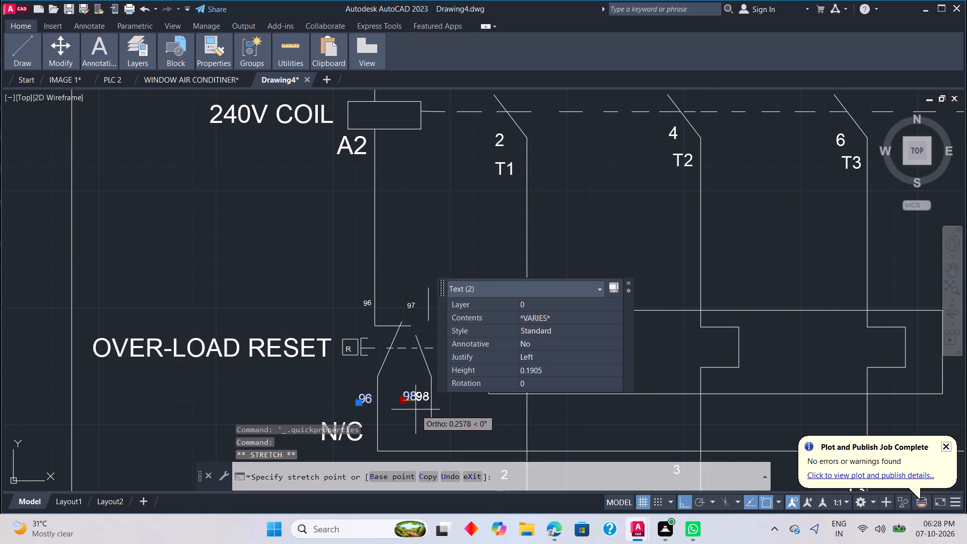
pyautogui.click(416, 409)
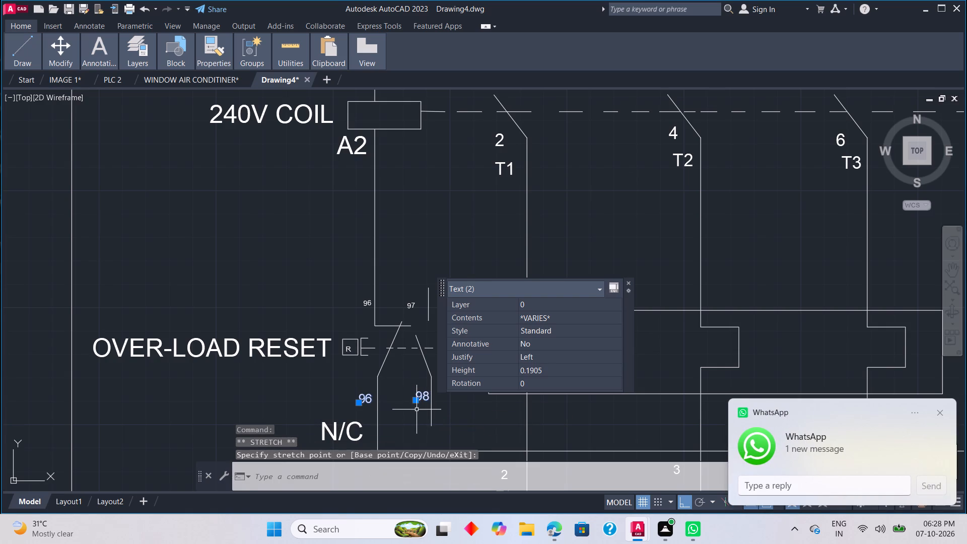
pyautogui.click(628, 283)
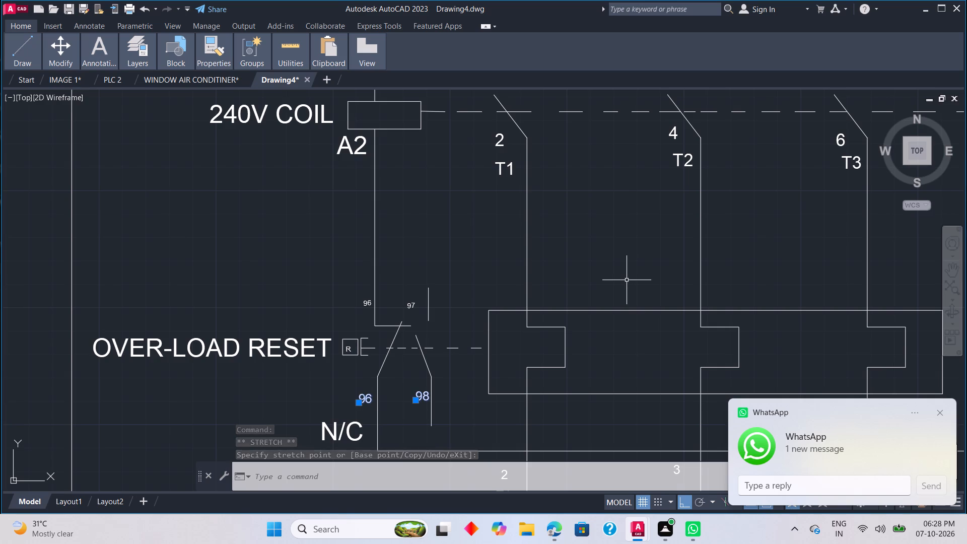
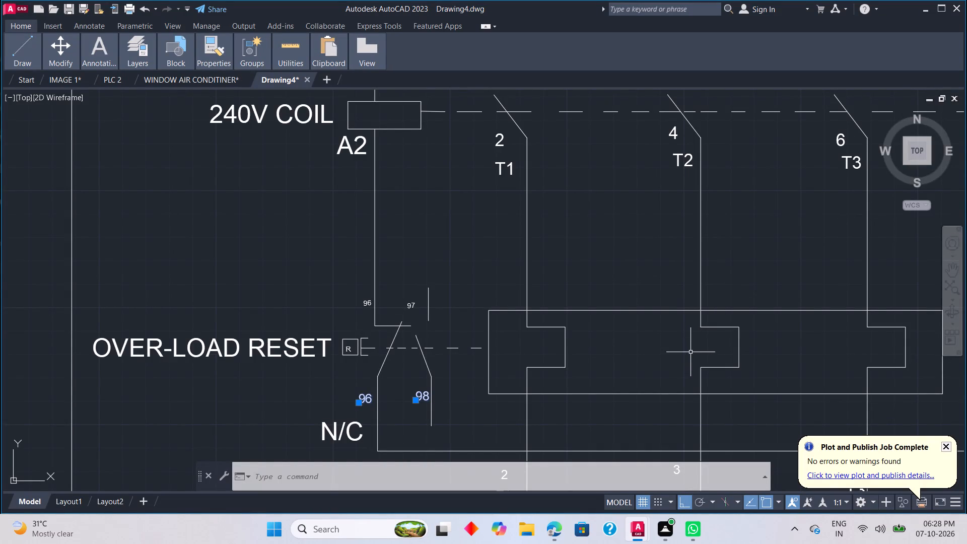
# Draw a circle of radius about 0.45 inside the square of the OFF pushbutton symbol.
pyautogui.scroll(-1, 823, 352)
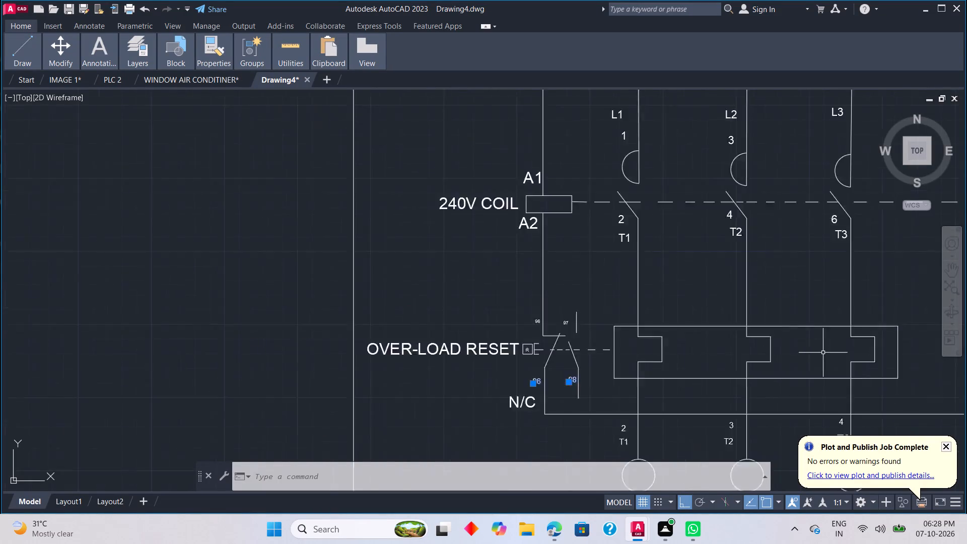
pyautogui.scroll(-5, 823, 353)
pyautogui.scroll(3, 883, 337)
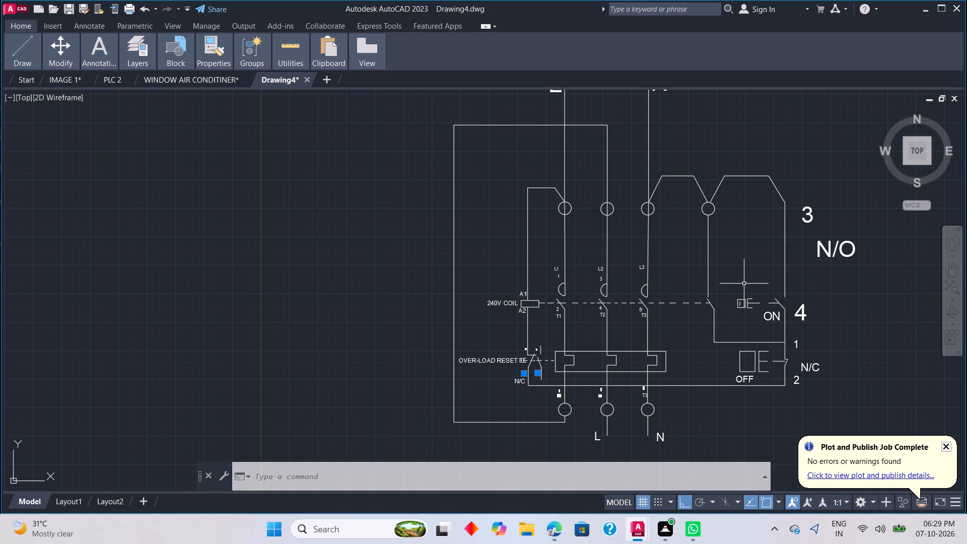
pyautogui.press('Escape')
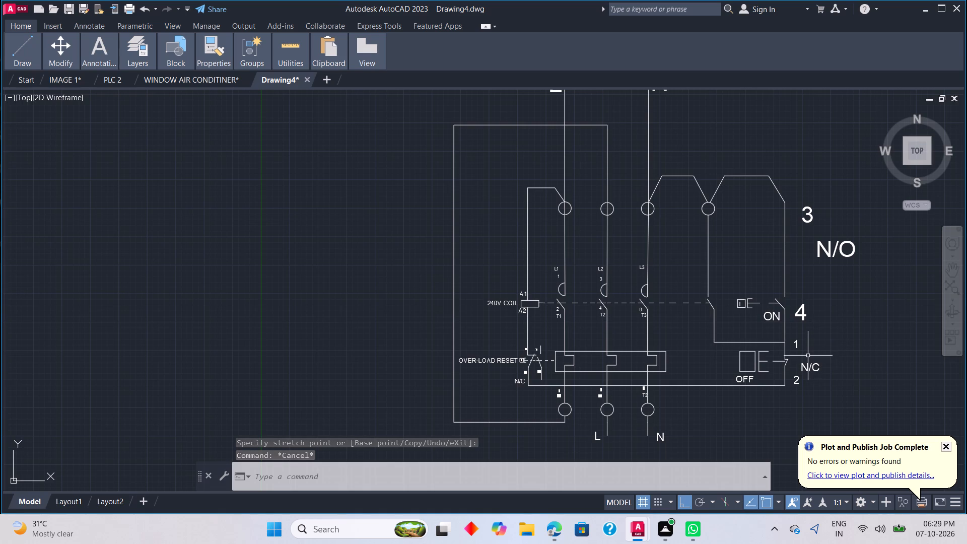
pyautogui.scroll(2, 794, 375)
pyautogui.write('C')
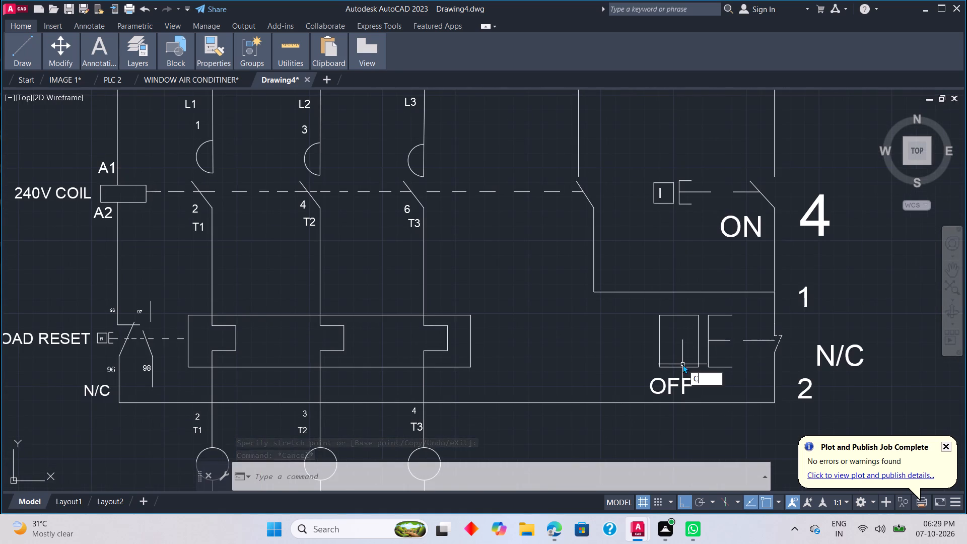
pyautogui.press('space')
pyautogui.click(680, 346)
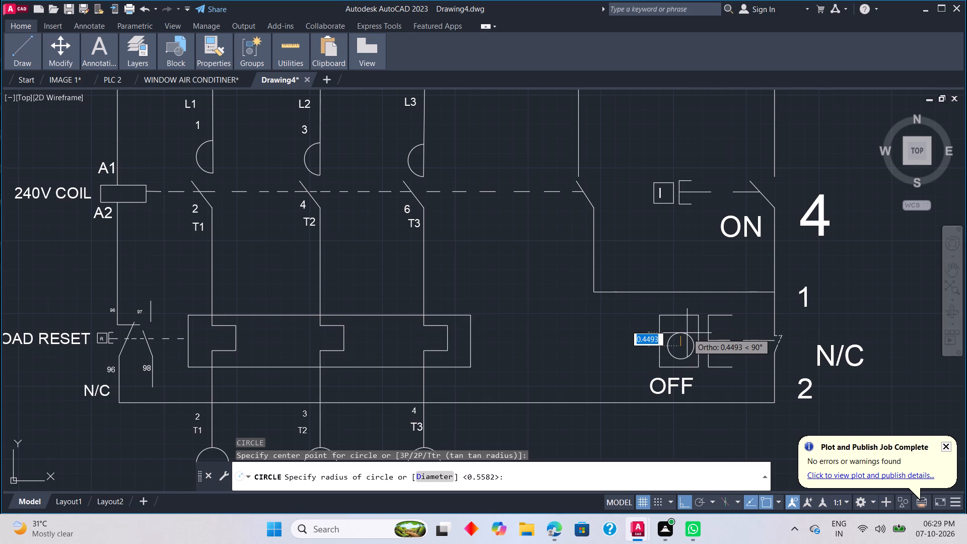
pyautogui.click(686, 333)
pyautogui.press('Escape')
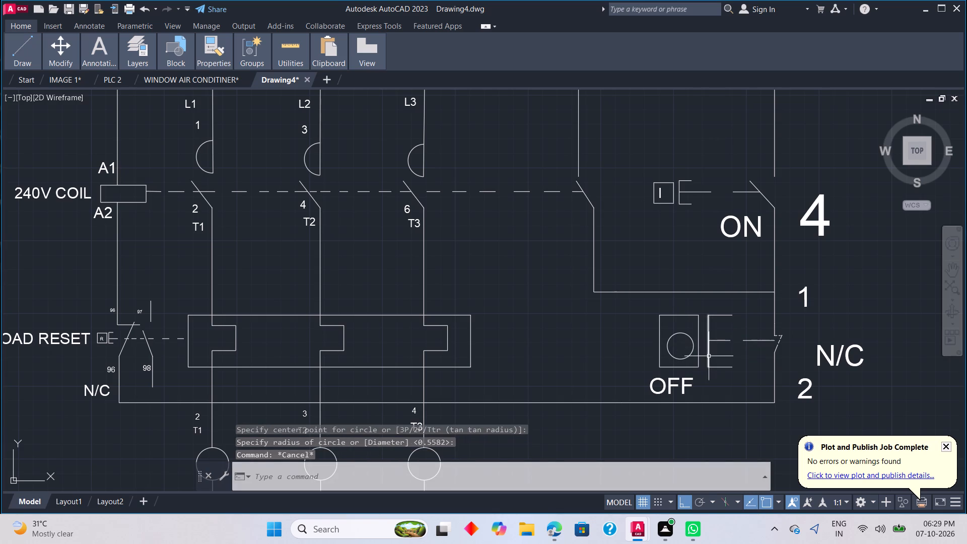
# Add the horizontal single-line text "13" beside the vertical wire above the auxiliary contact, larger than the L1–L3 labels.
pyautogui.scroll(-2, 710, 357)
pyautogui.moveTo(778, 336); pyautogui.dragTo(792, 384, button='middle')
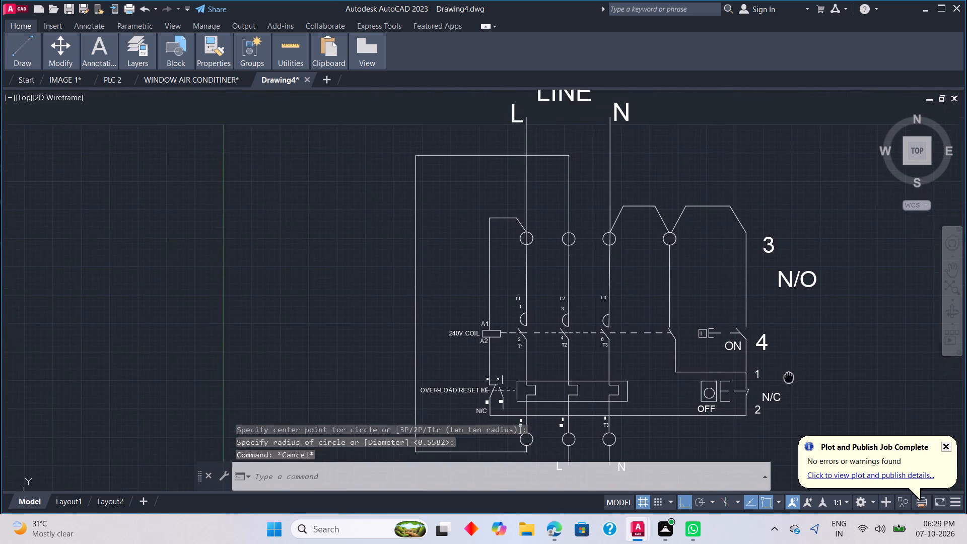
pyautogui.moveTo(792, 384); pyautogui.dragTo(800, 409, button='middle')
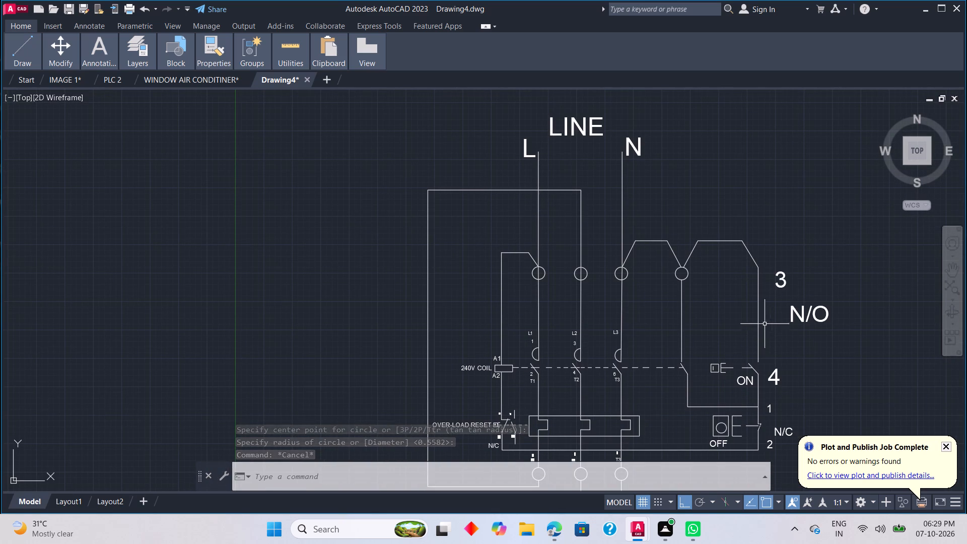
pyautogui.scroll(1, 742, 306)
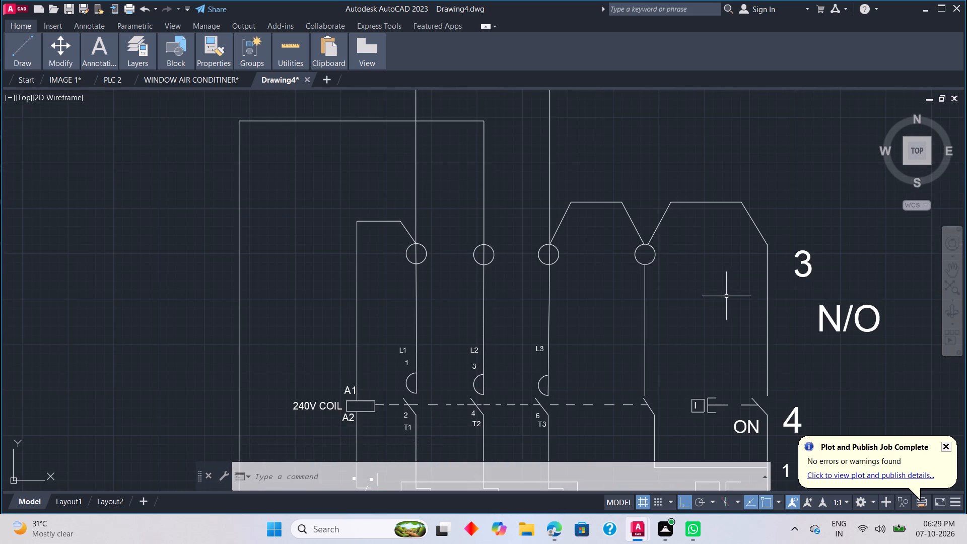
pyautogui.moveTo(725, 301); pyautogui.dragTo(766, 380, button='middle')
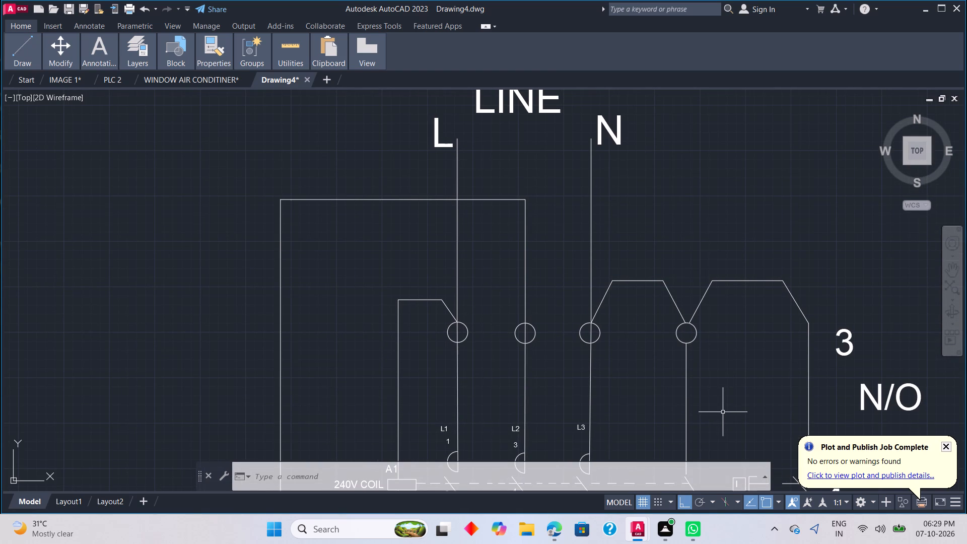
pyautogui.write('TE')
pyautogui.write('XT')
pyautogui.press('space')
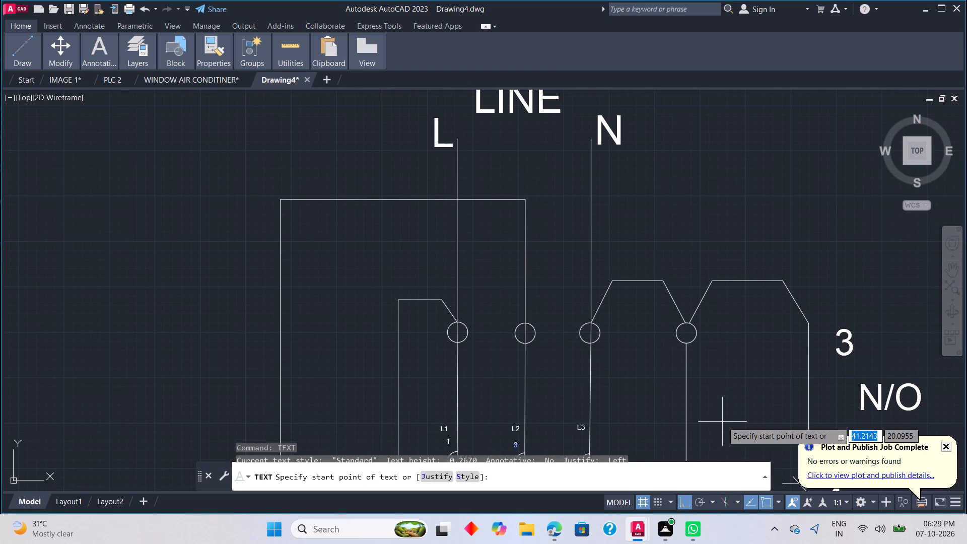
pyautogui.scroll(1, 713, 431)
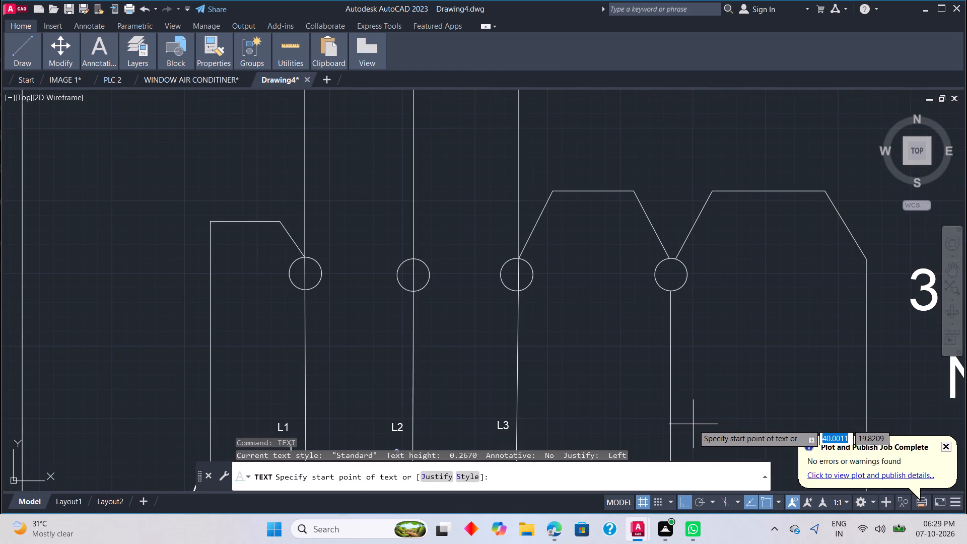
pyautogui.click(692, 417)
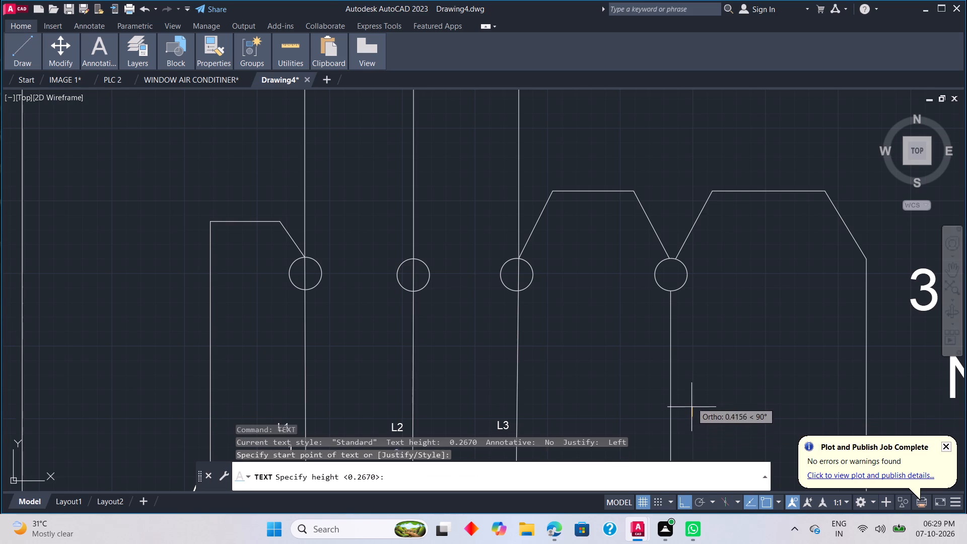
pyautogui.click(693, 389)
pyautogui.click(713, 416)
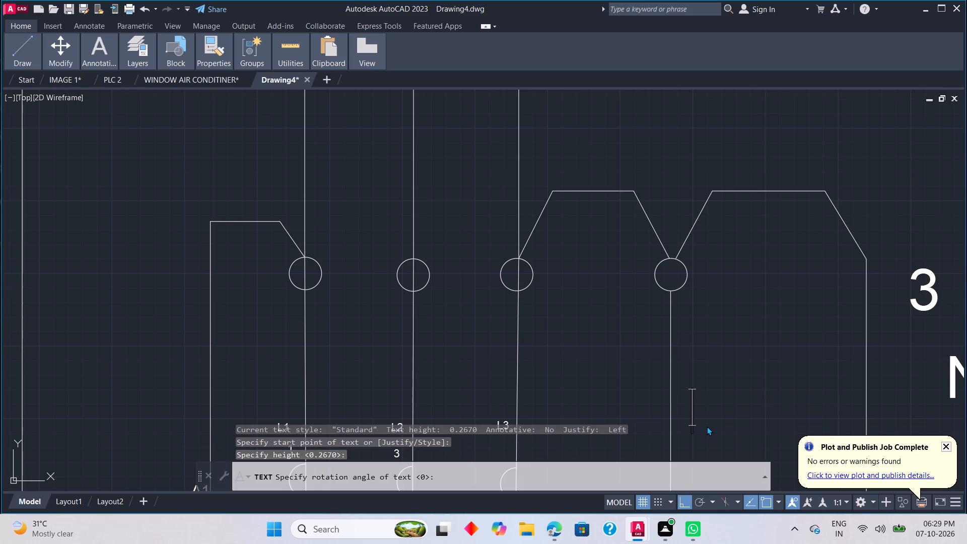
pyautogui.write('13')
pyautogui.scroll(-1, 712, 444)
pyautogui.moveTo(712, 441); pyautogui.dragTo(750, 410, button='middle')
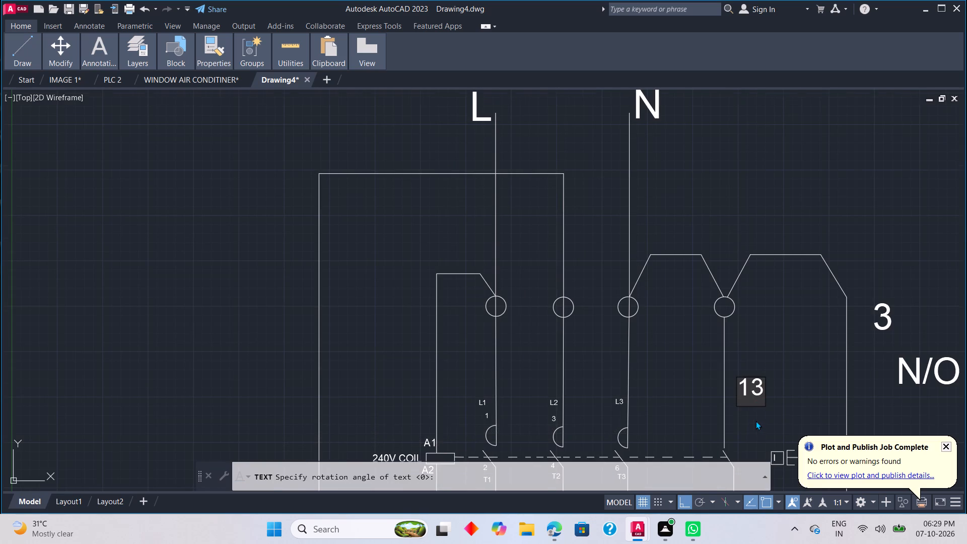
pyautogui.scroll(1, 755, 421)
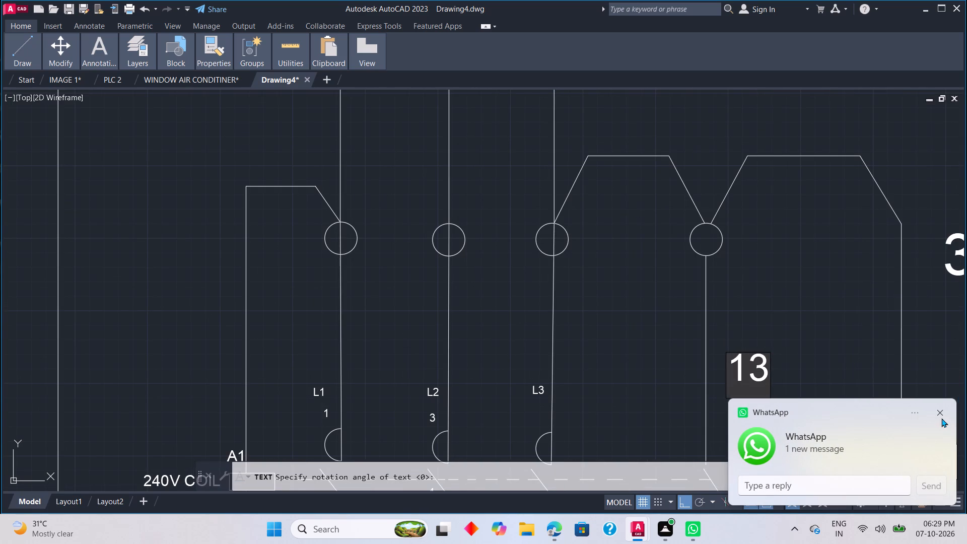
pyautogui.click(943, 416)
# Add the text "(53)" directly below the 13 label of the auxiliary contact.
pyautogui.click(729, 415)
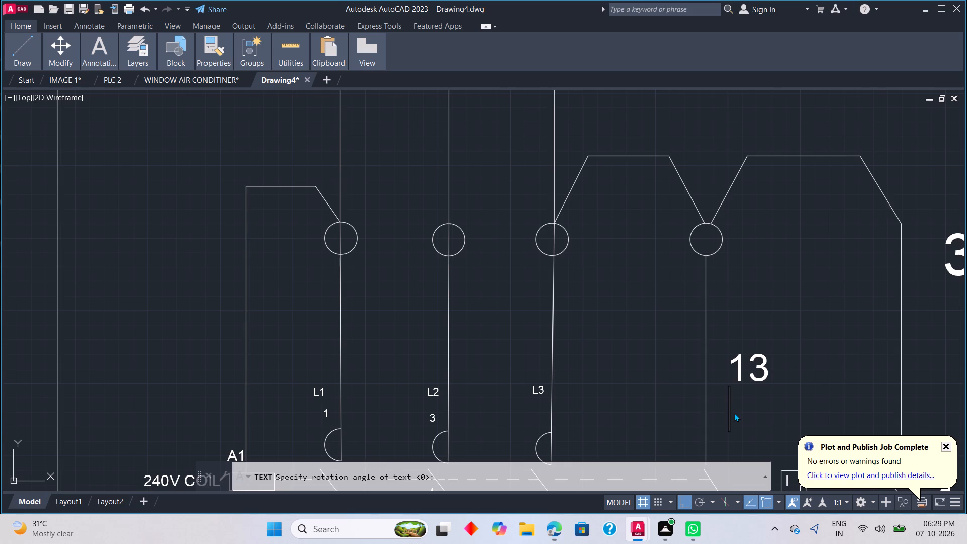
pyautogui.press('9')
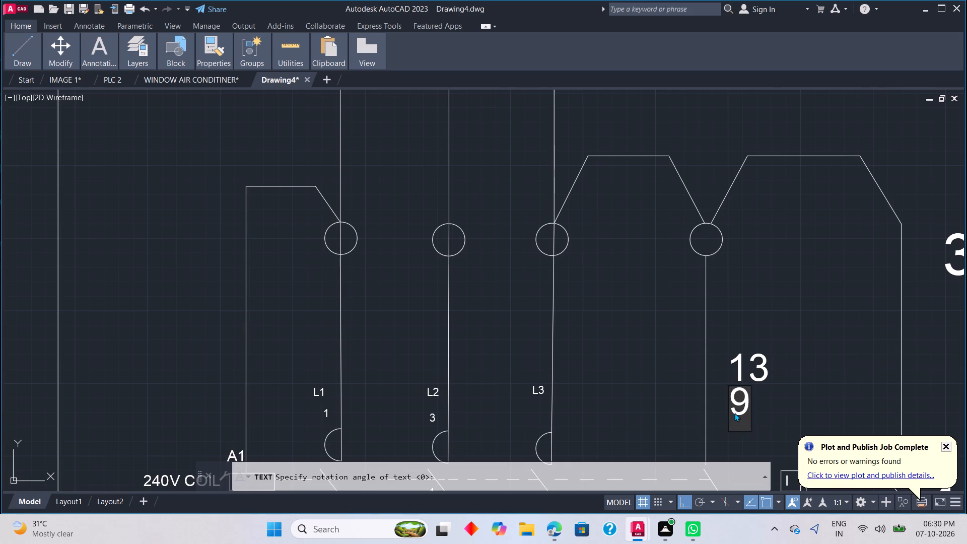
pyautogui.press('BackSpace')
pyautogui.hotkey('shift', '(')
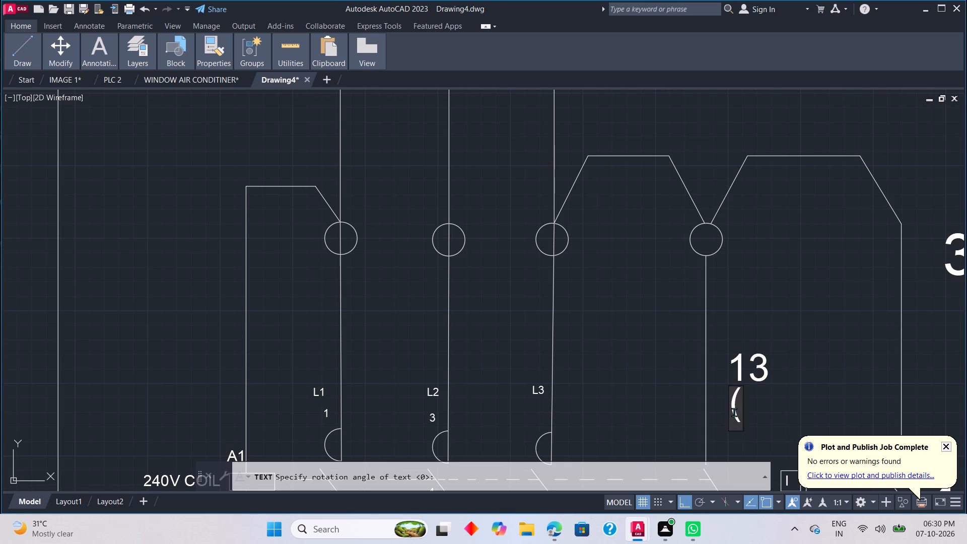
pyautogui.press('5')
pyautogui.press('3')
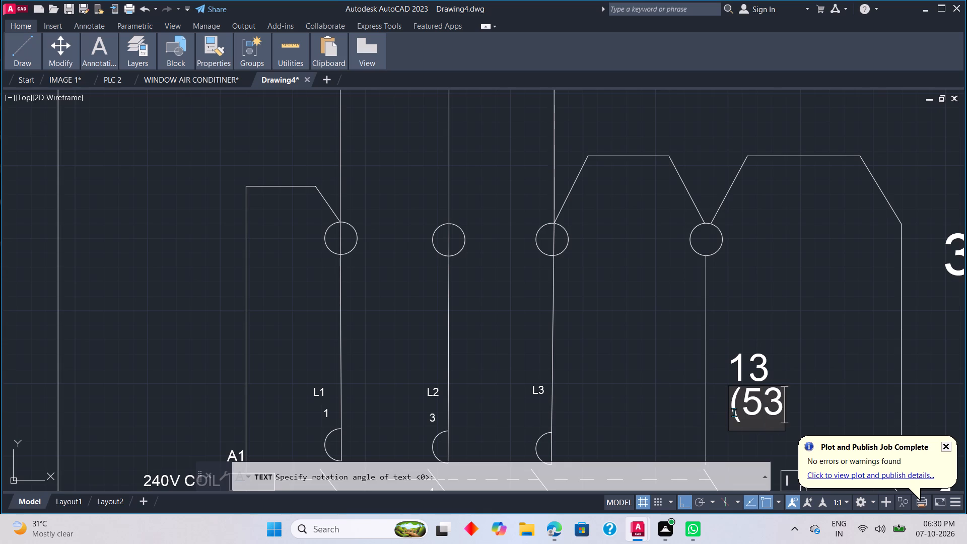
pyautogui.hotkey('shift', ')')
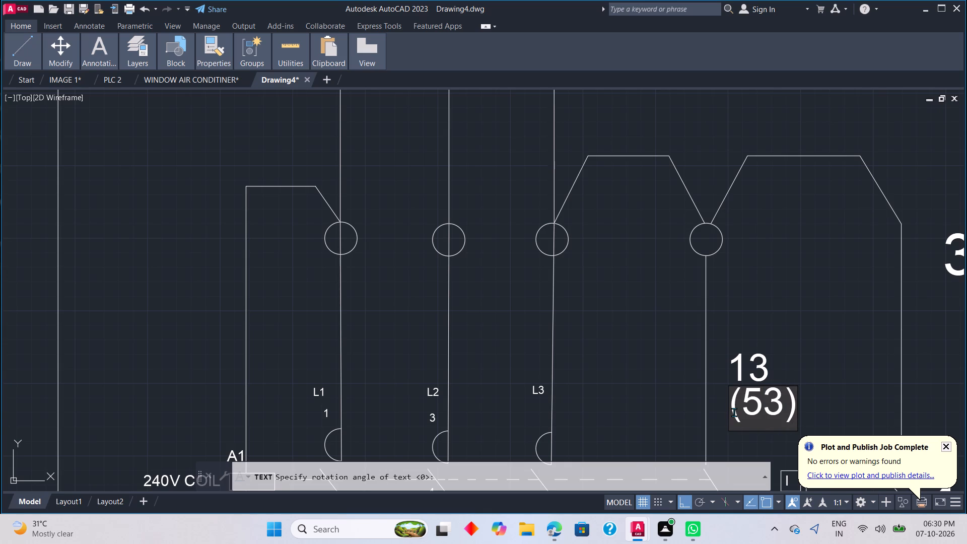
# Add the text "14" beside the lower end of the auxiliary contact.
pyautogui.scroll(-3, 890, 351)
pyautogui.scroll(4, 851, 388)
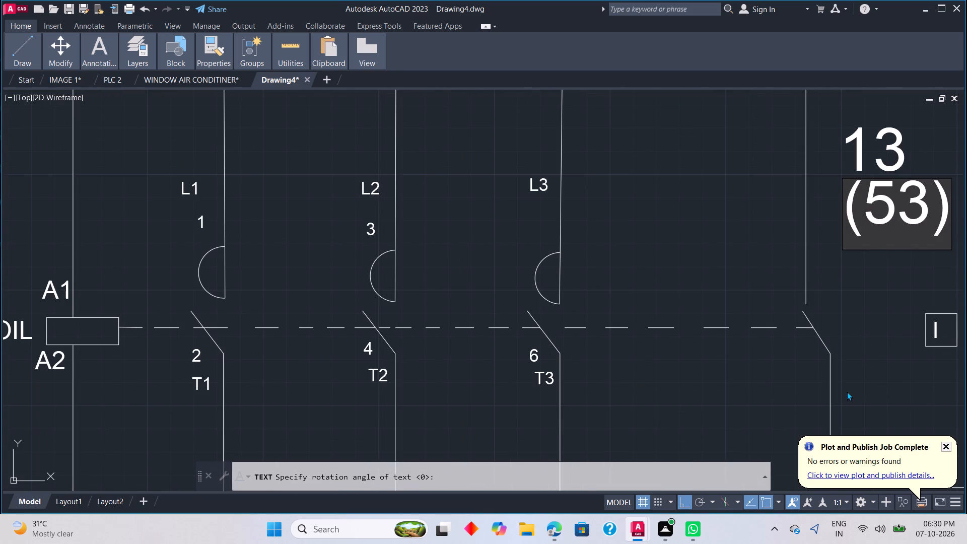
pyautogui.click(847, 391)
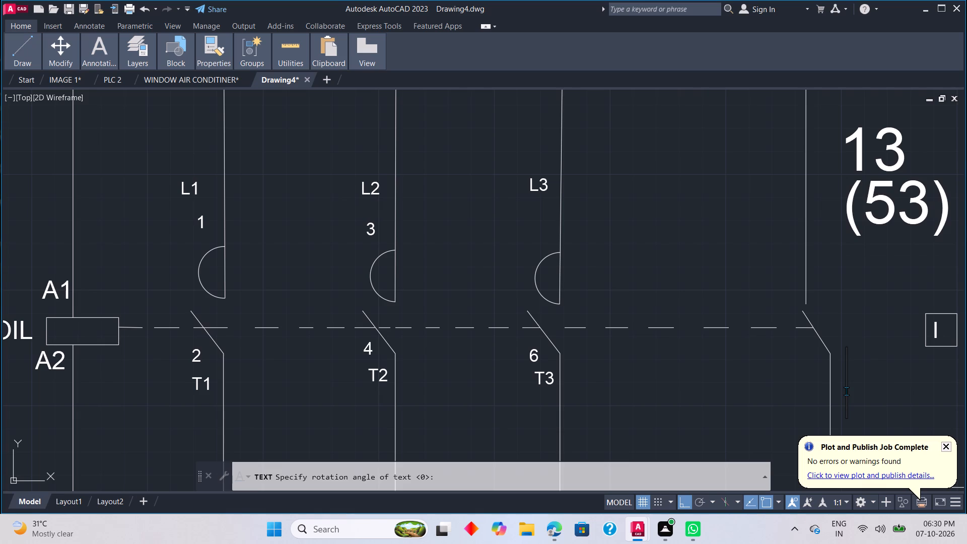
pyautogui.write('14')
# Add the text "(54)" directly below the 14 label and finish the text command.
pyautogui.scroll(-1, 865, 379)
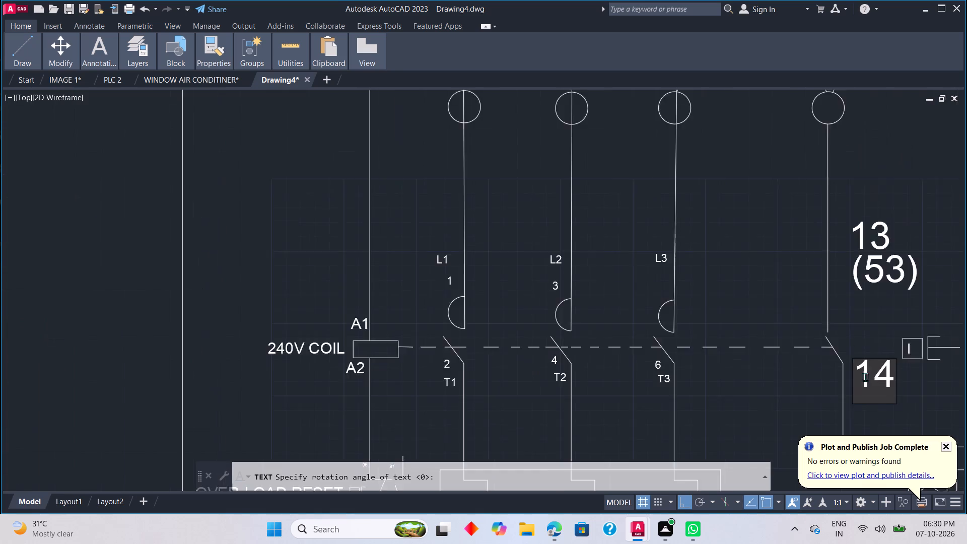
pyautogui.scroll(-2, 866, 377)
pyautogui.scroll(2, 872, 390)
pyautogui.click(861, 414)
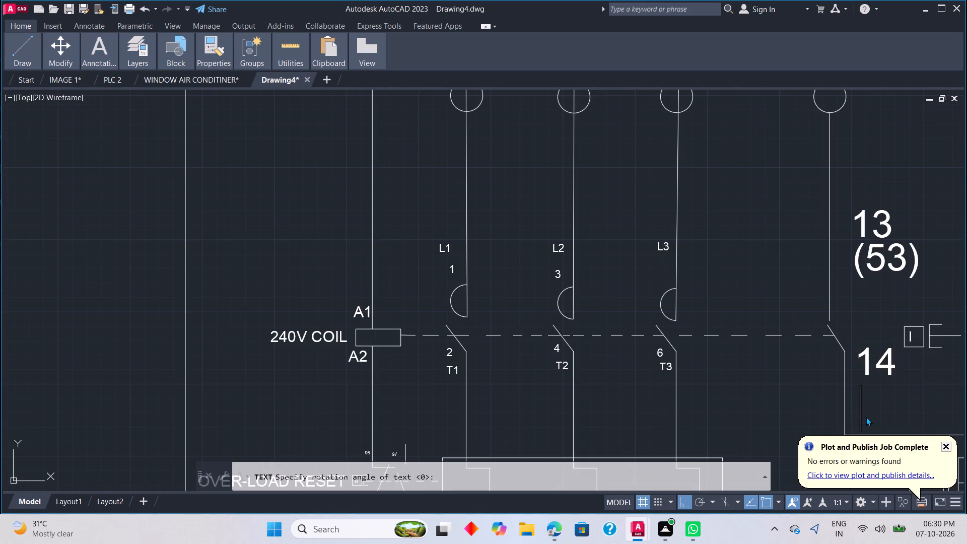
pyautogui.hotkey('shift', '(')
pyautogui.write('54')
pyautogui.hotkey('shift', ')')
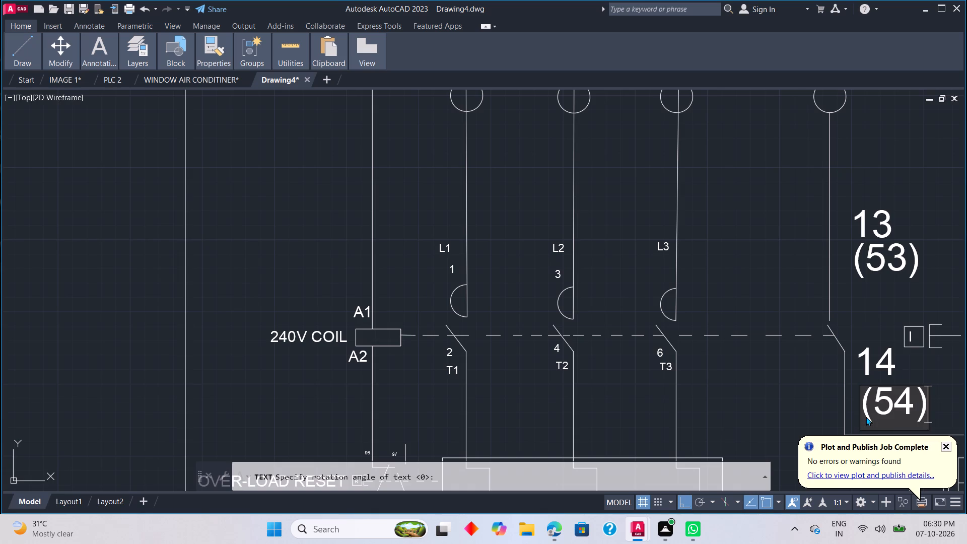
pyautogui.scroll(-5, 782, 81)
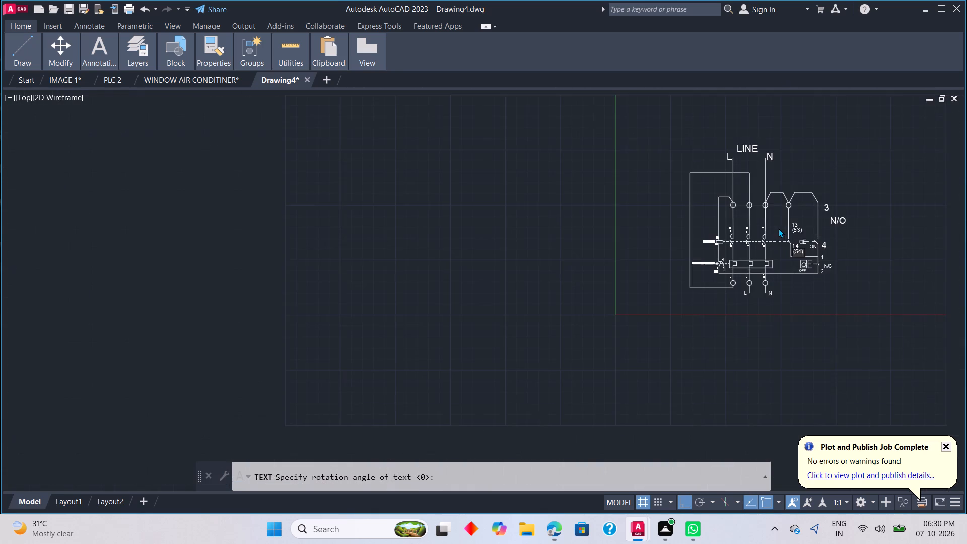
pyautogui.scroll(2, 785, 230)
pyautogui.scroll(-2, 785, 230)
pyautogui.scroll(1, 779, 227)
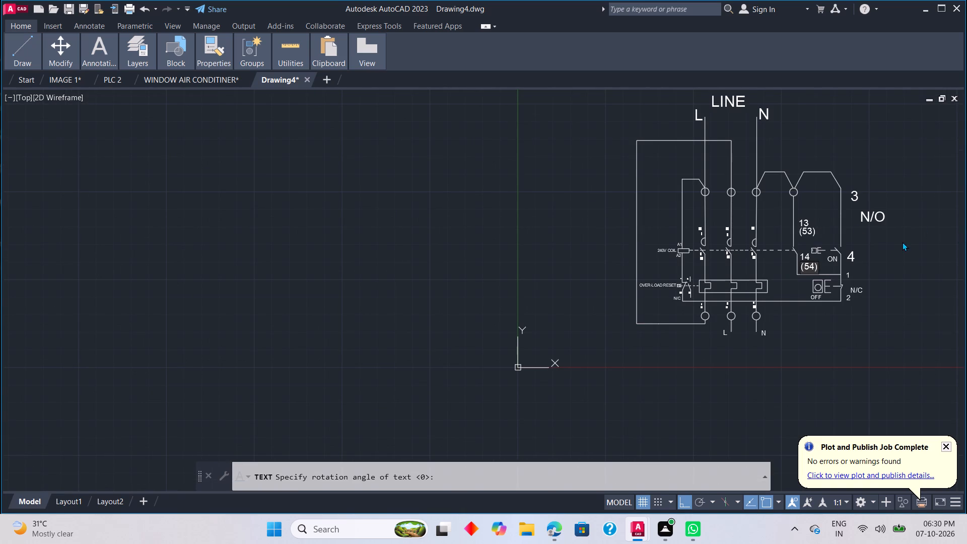
pyautogui.click(913, 254)
pyautogui.press('Escape')
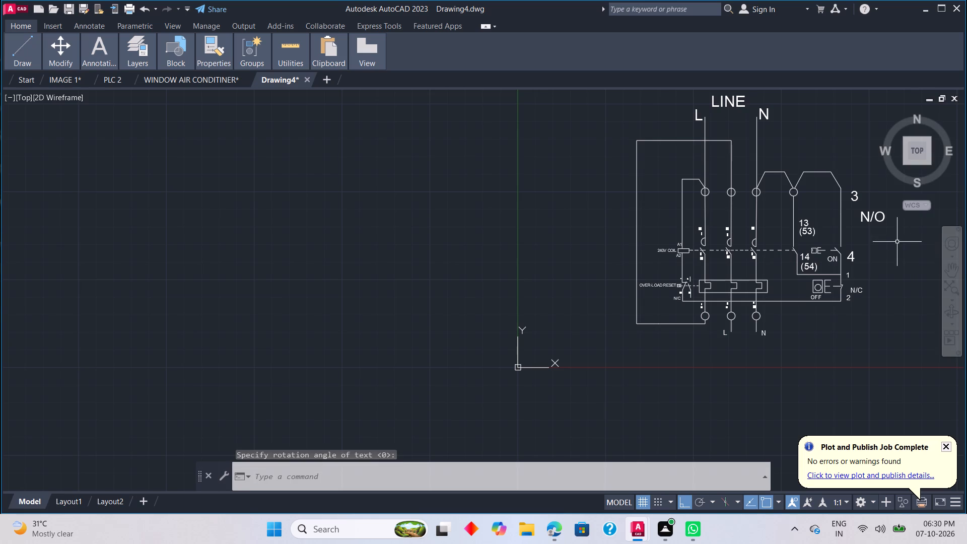
# Move the N/O label of the ON pushbutton horizontally about 1.5 units closer to its vertical wire.
pyautogui.scroll(2, 888, 240)
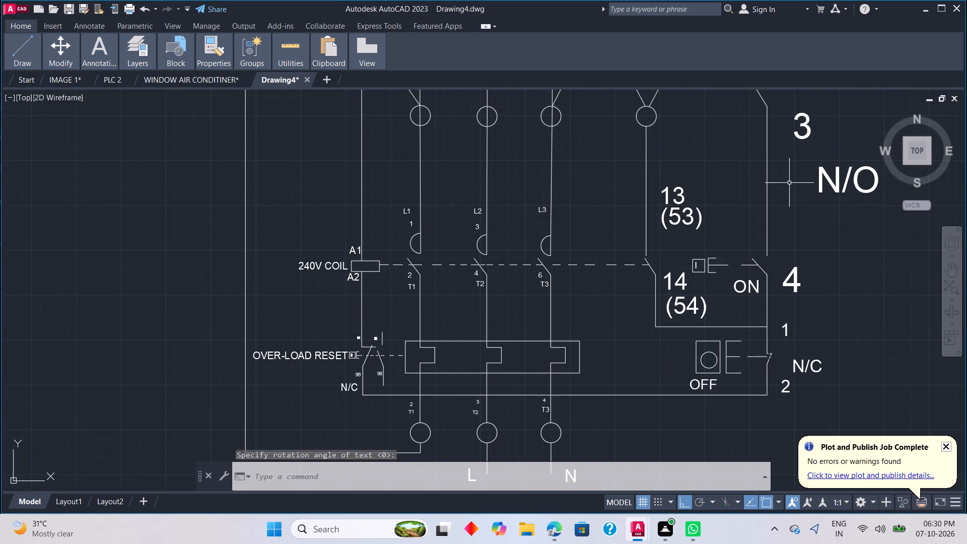
pyautogui.click(821, 190)
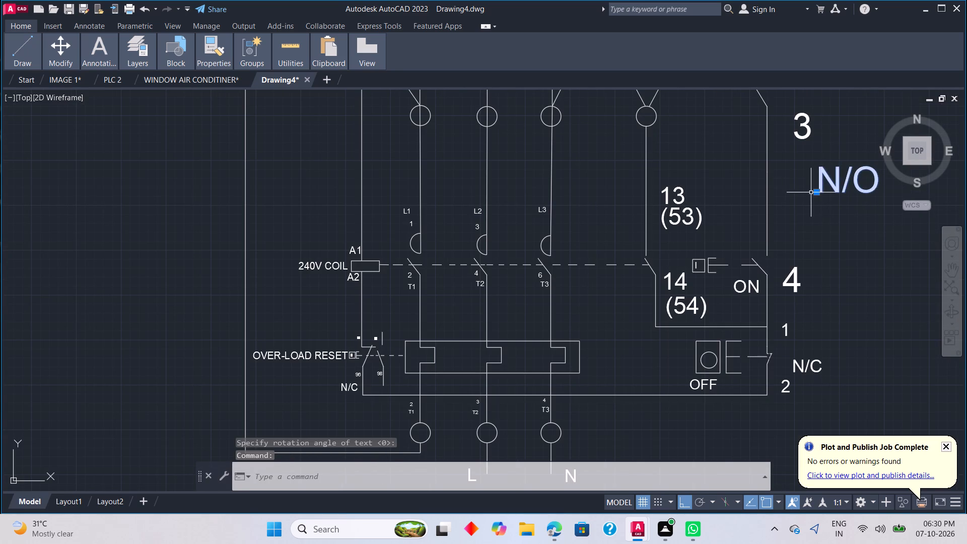
pyautogui.click(817, 198)
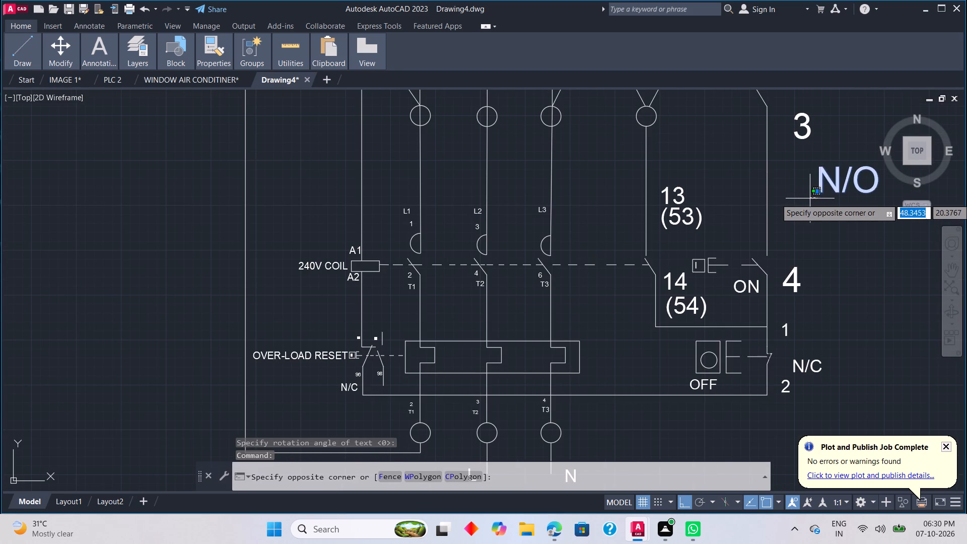
pyautogui.press('Escape')
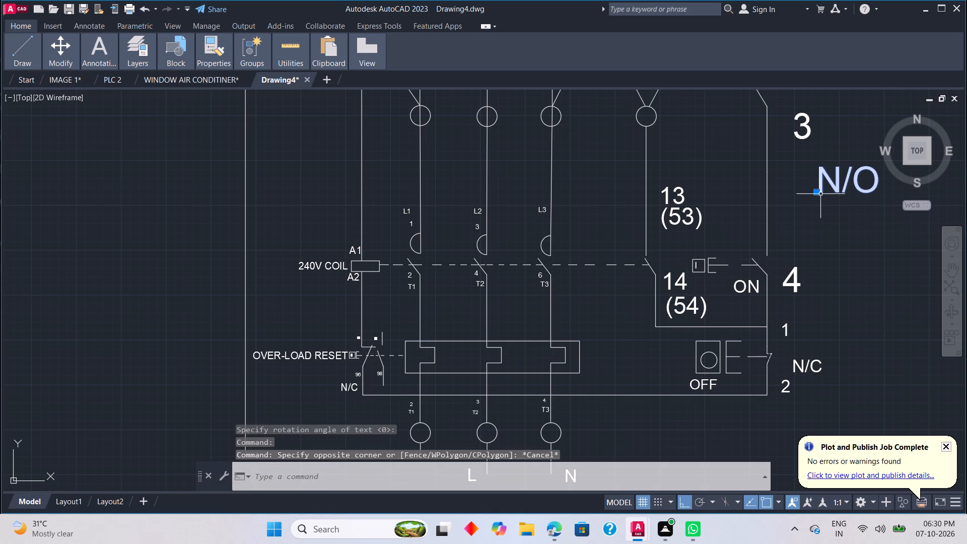
pyautogui.click(819, 194)
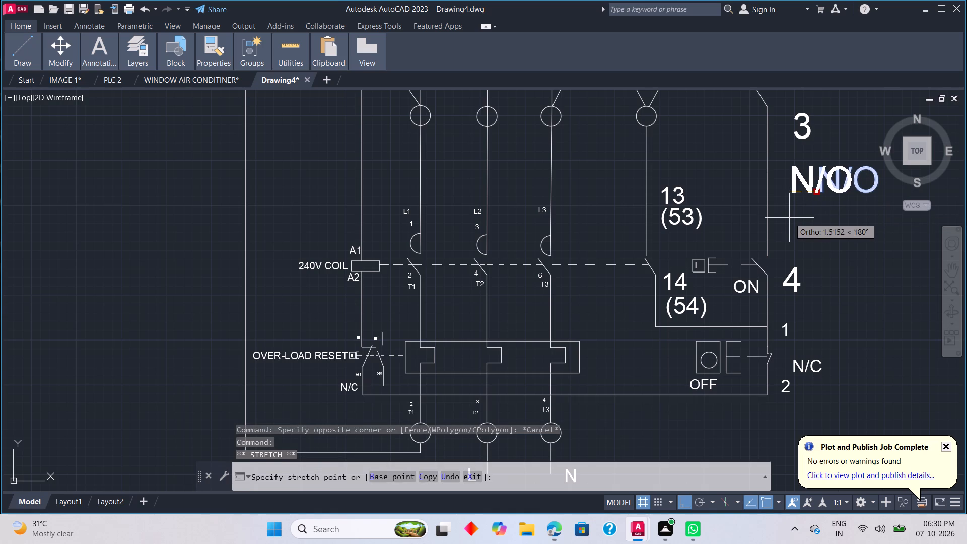
pyautogui.click(789, 218)
pyautogui.press('Escape')
# With Ortho off, move the 3 label diagonally down about 1.2 units towards the ON pushbutton's vertical wire.
pyautogui.click(796, 134)
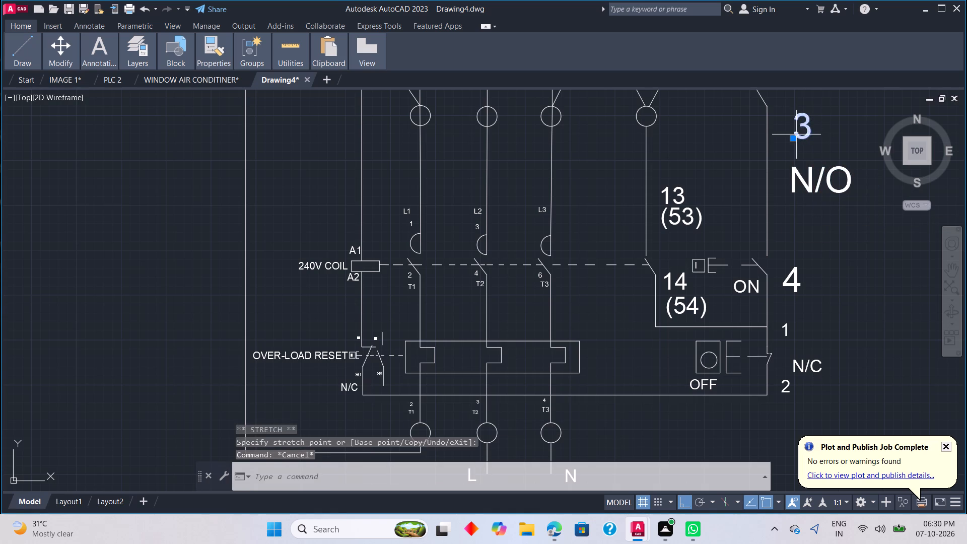
pyautogui.click(792, 141)
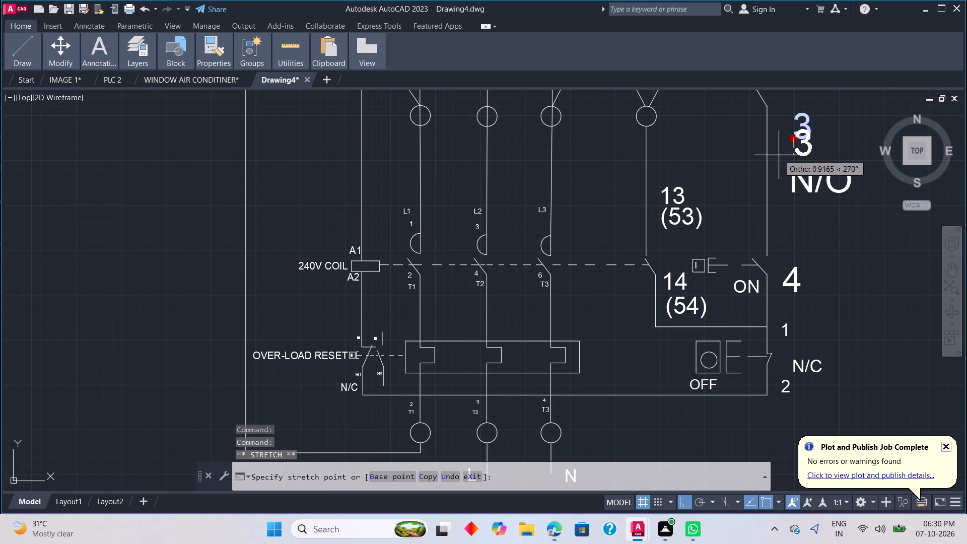
pyautogui.click(688, 501)
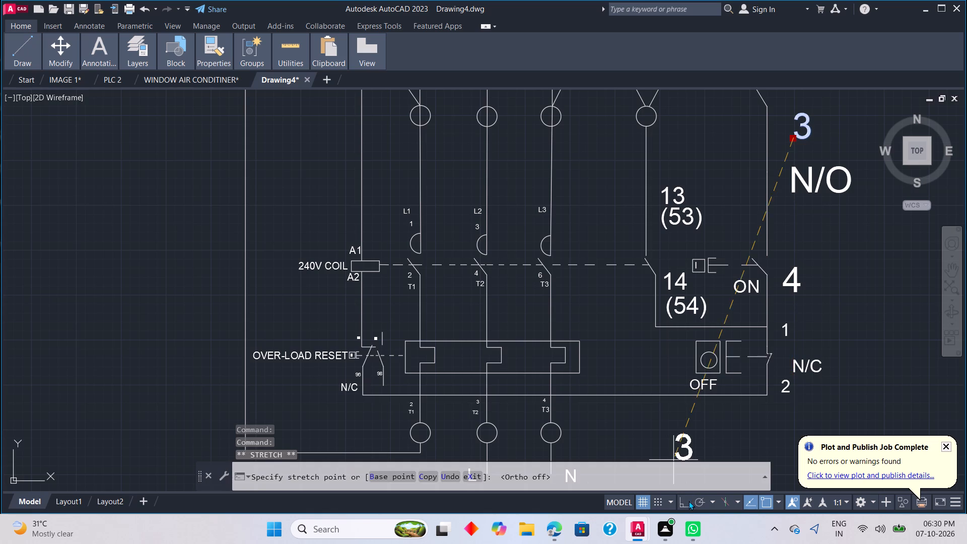
pyautogui.click(777, 150)
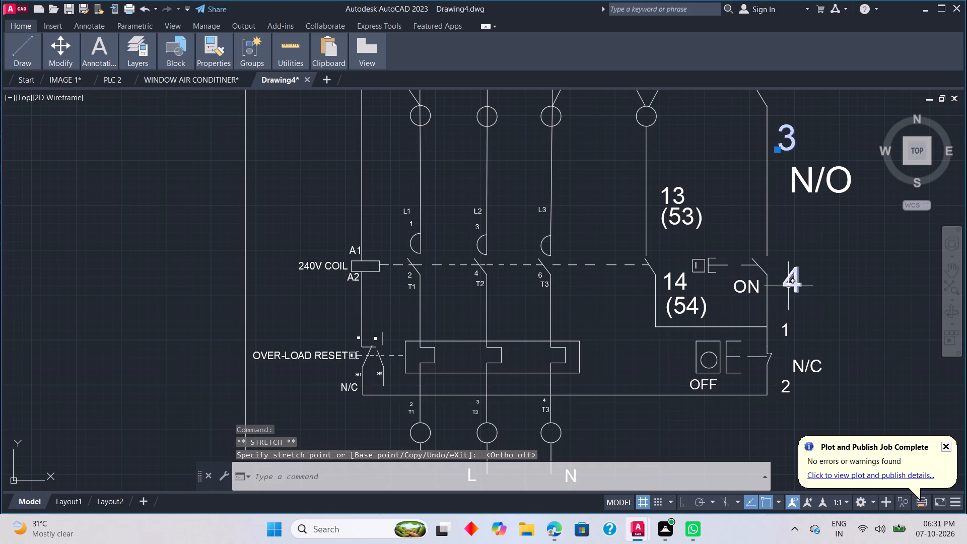
# Move the 4 label down and closer to the vertical wire below the ON contact, leaving a small gap to the wire.
pyautogui.click(788, 286)
pyautogui.click(786, 292)
pyautogui.click(772, 304)
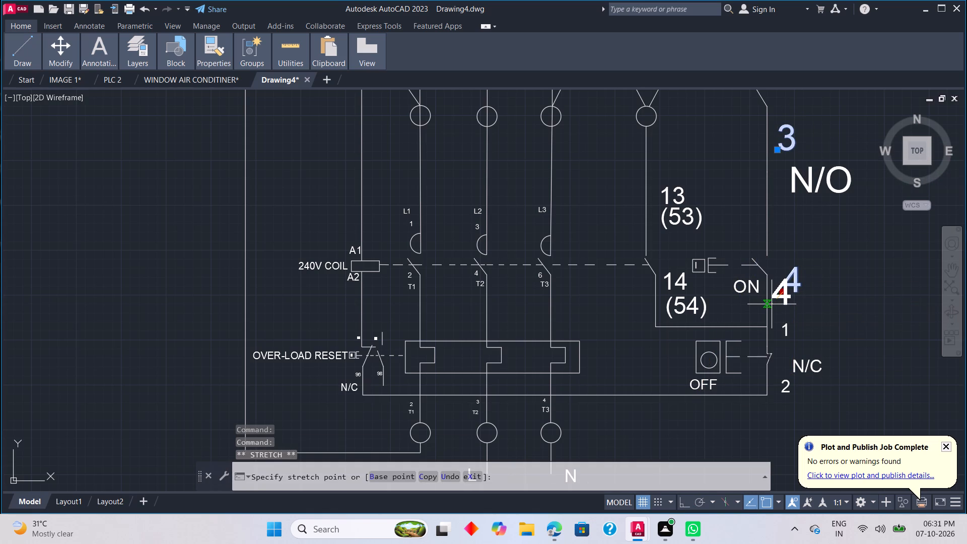
pyautogui.press('Escape')
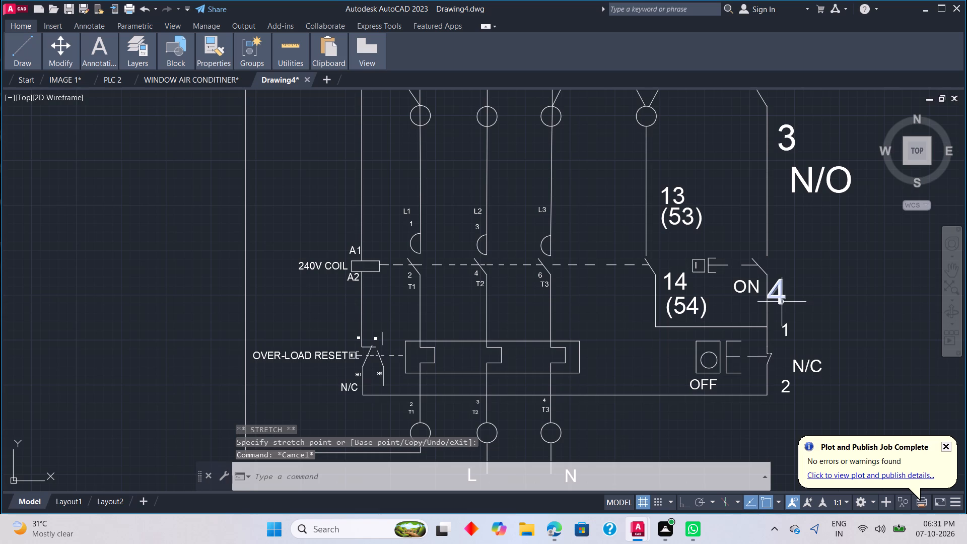
pyautogui.click(781, 299)
pyautogui.click(770, 303)
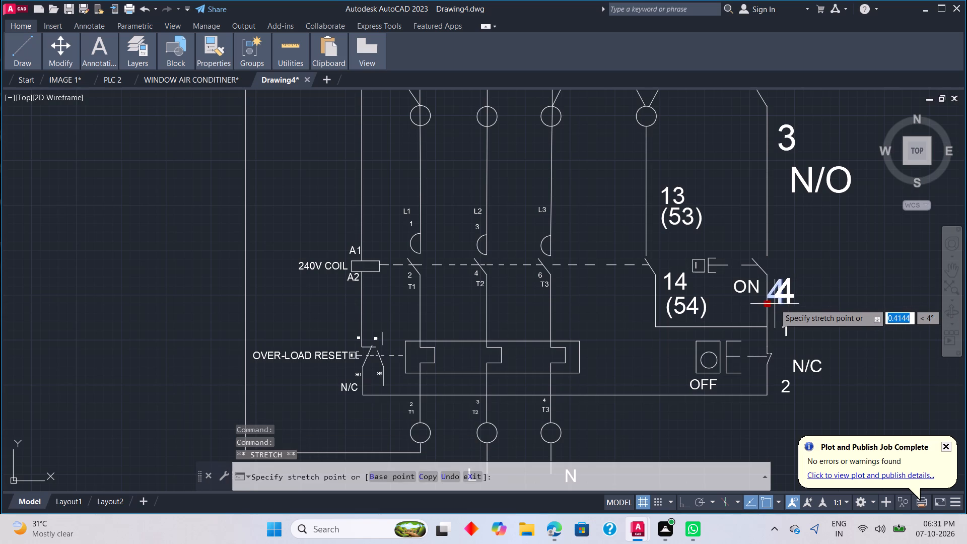
pyautogui.click(775, 304)
pyautogui.press('Escape')
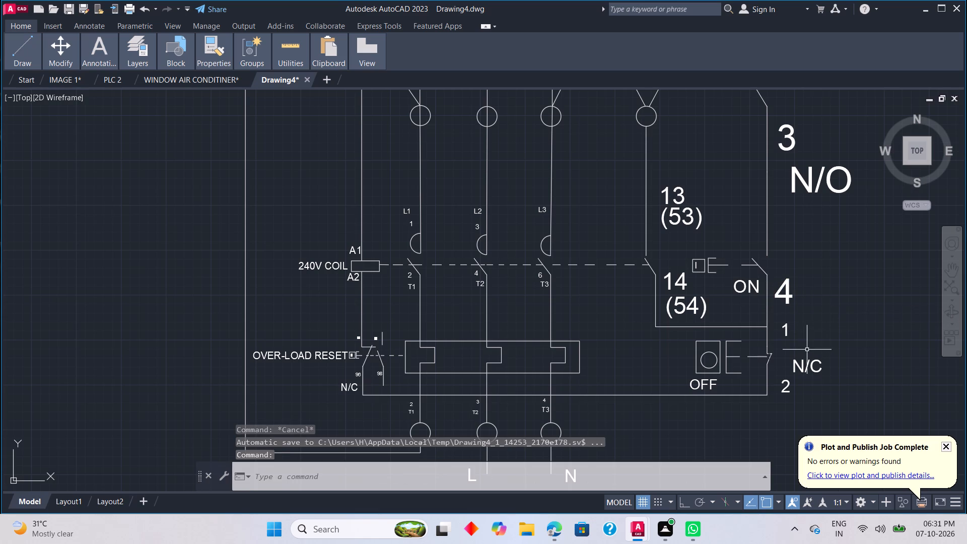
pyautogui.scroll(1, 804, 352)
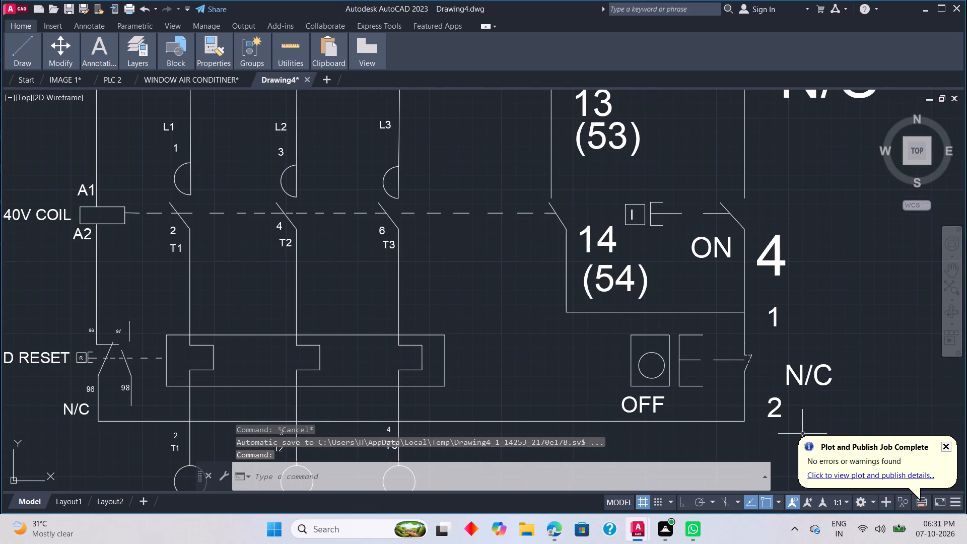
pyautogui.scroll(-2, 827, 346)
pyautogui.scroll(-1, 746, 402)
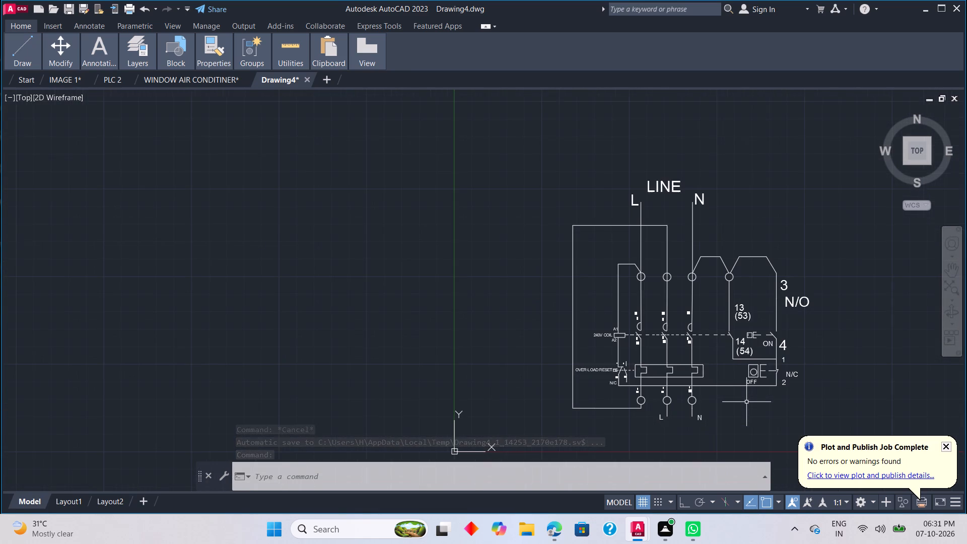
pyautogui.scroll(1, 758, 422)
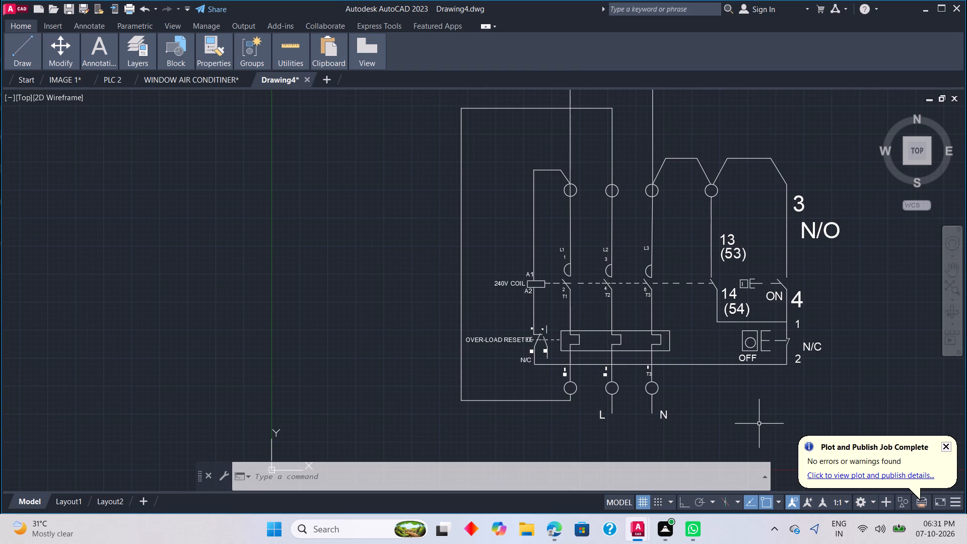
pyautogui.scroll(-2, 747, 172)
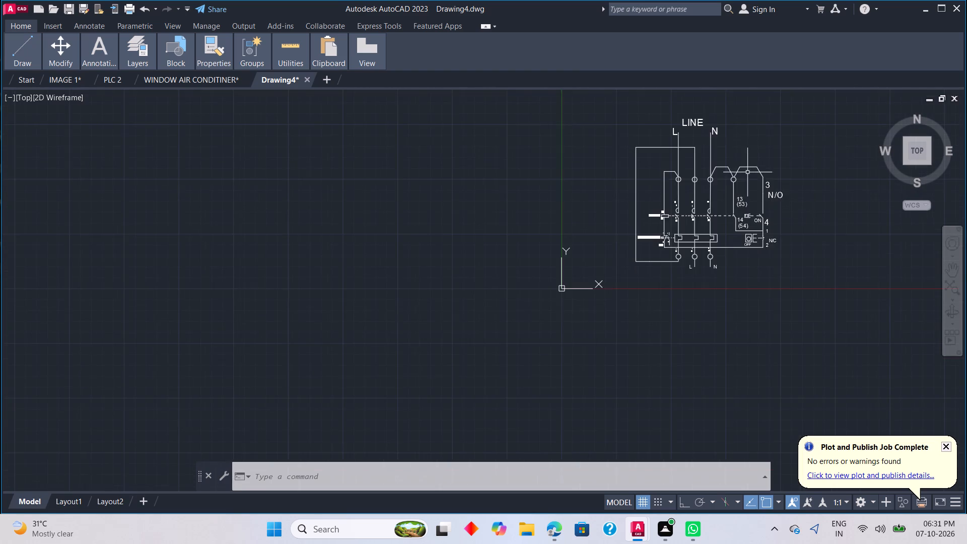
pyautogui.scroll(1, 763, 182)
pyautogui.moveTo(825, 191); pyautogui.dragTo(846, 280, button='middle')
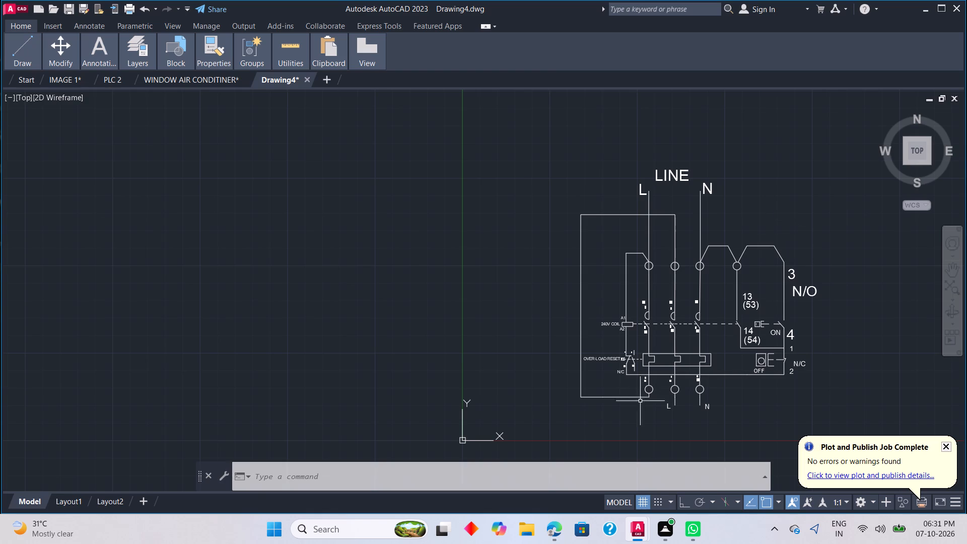
# Add the horizontal single-line text "1-PHASE MOTOR" below the bottom L and N labels, with Ortho on and a height of about 1.97.
pyautogui.moveTo(651, 429); pyautogui.dragTo(686, 331, button='middle')
pyautogui.scroll(1, 683, 371)
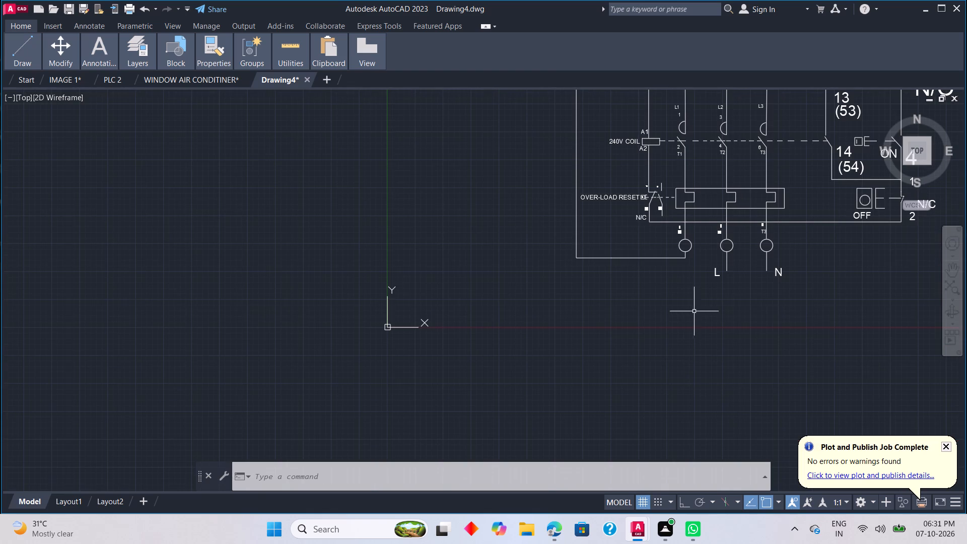
pyautogui.scroll(1, 677, 297)
pyautogui.write('TR')
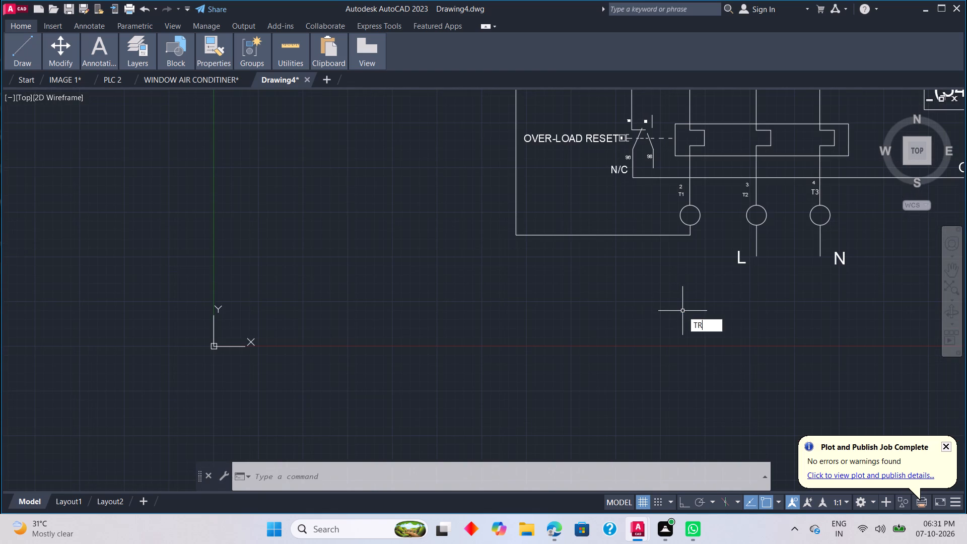
pyautogui.press('BackSpace')
pyautogui.press('e')
pyautogui.write('XT')
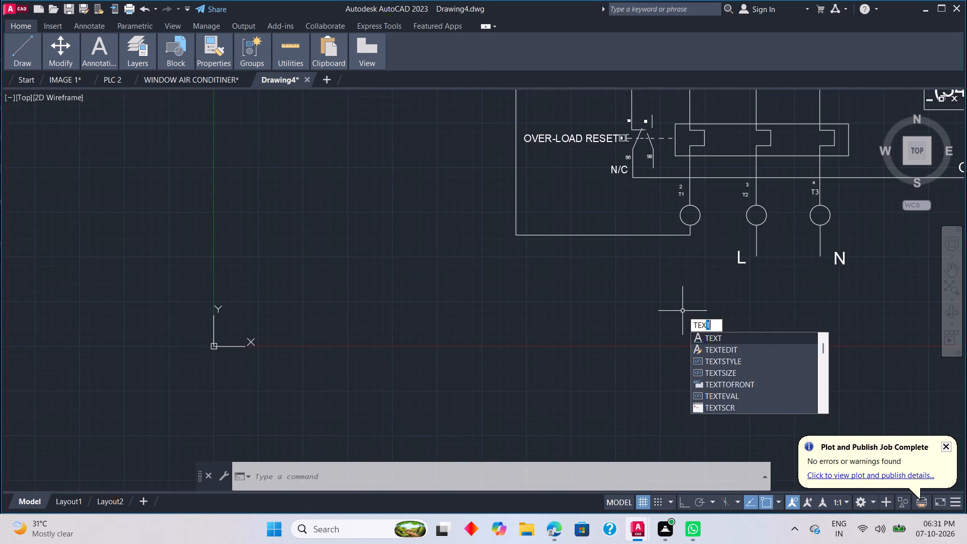
pyautogui.press('space')
pyautogui.click(736, 314)
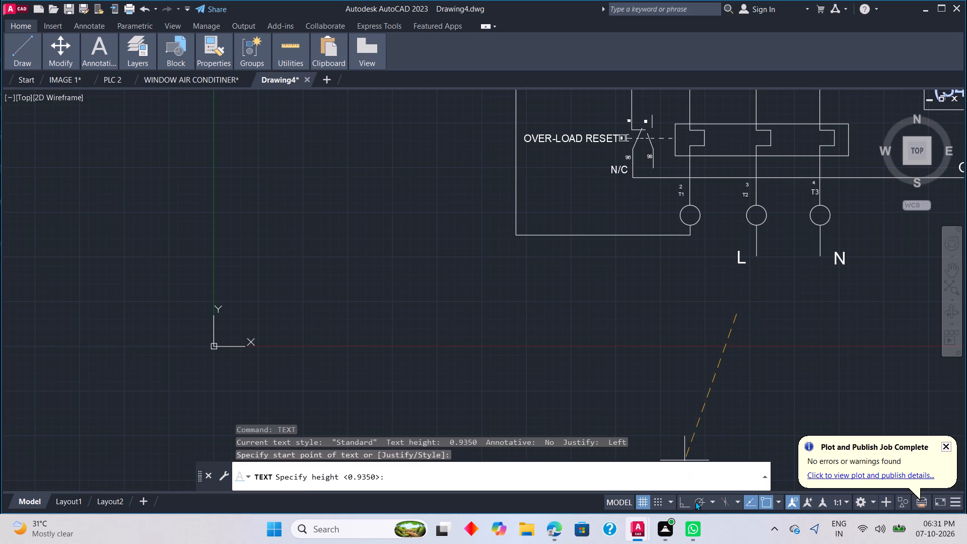
pyautogui.click(681, 499)
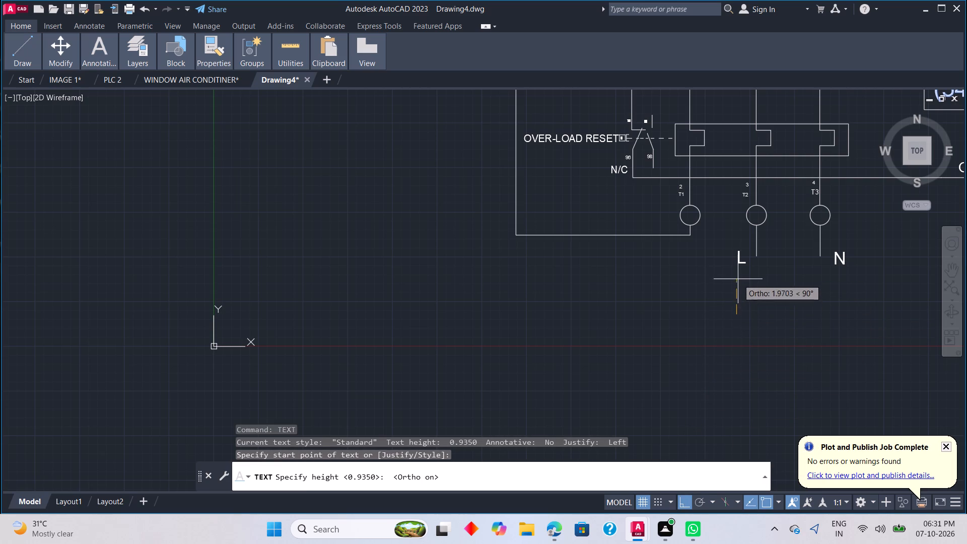
pyautogui.click(738, 279)
pyautogui.click(759, 311)
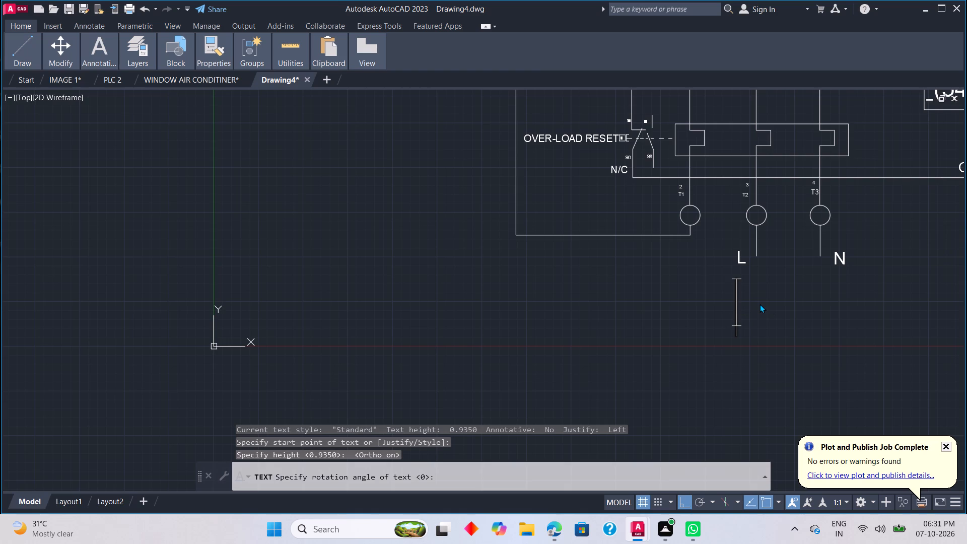
pyautogui.press('1')
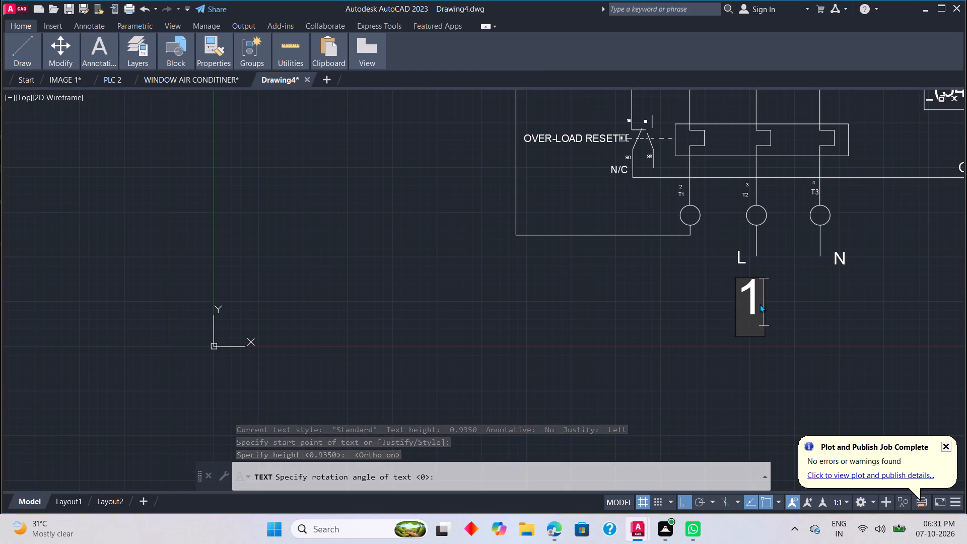
pyautogui.press('-')
pyautogui.press('o')
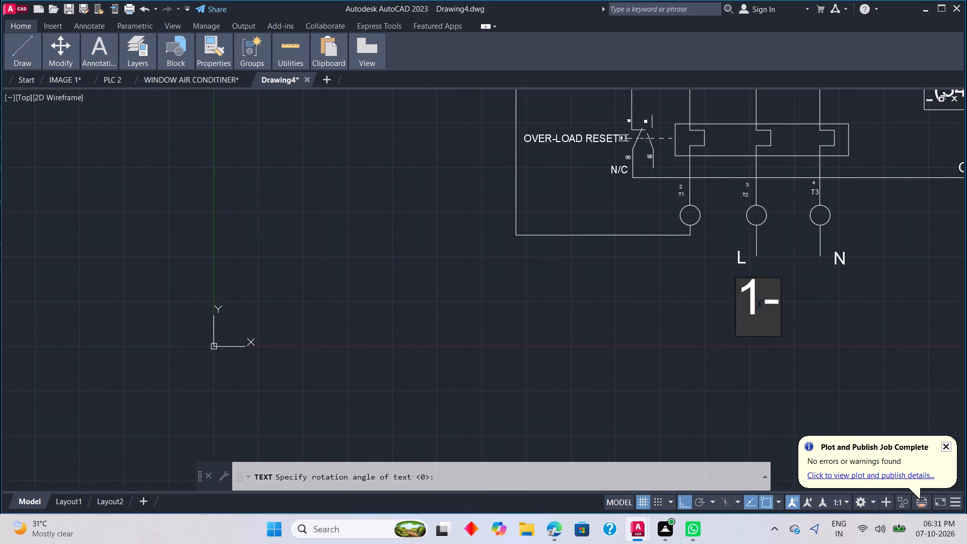
pyautogui.press('BackSpace')
pyautogui.press('p')
pyautogui.press('h')
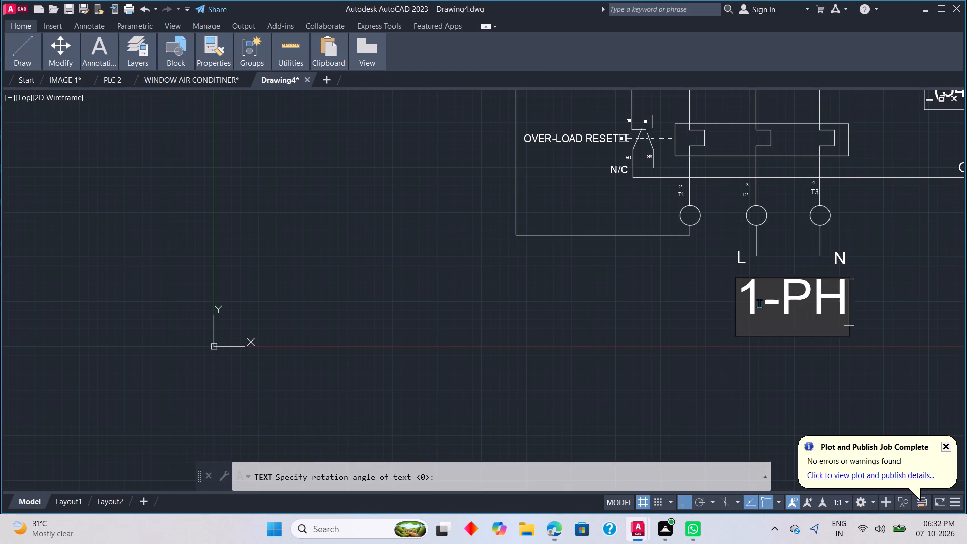
pyautogui.write('ASW')
pyautogui.press('BackSpace')
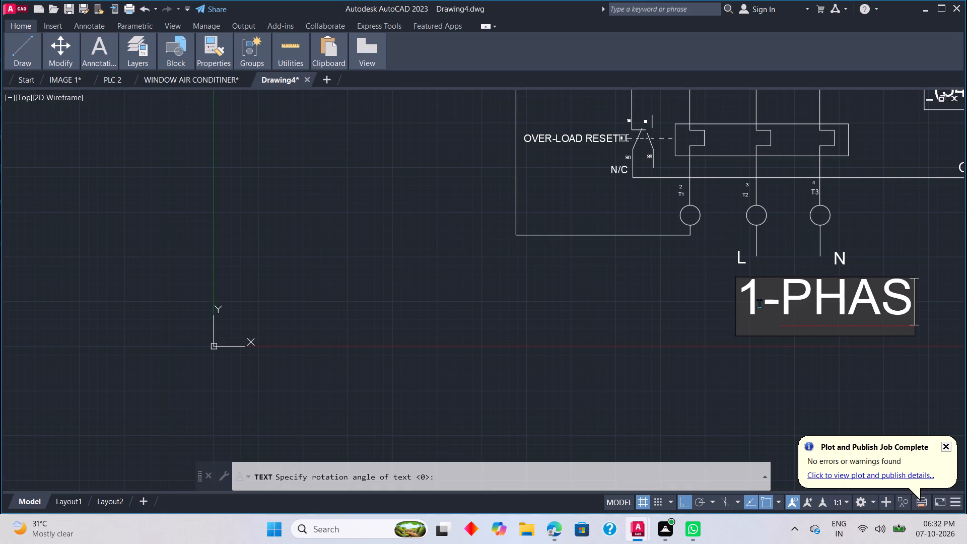
pyautogui.press('e')
pyautogui.press('space')
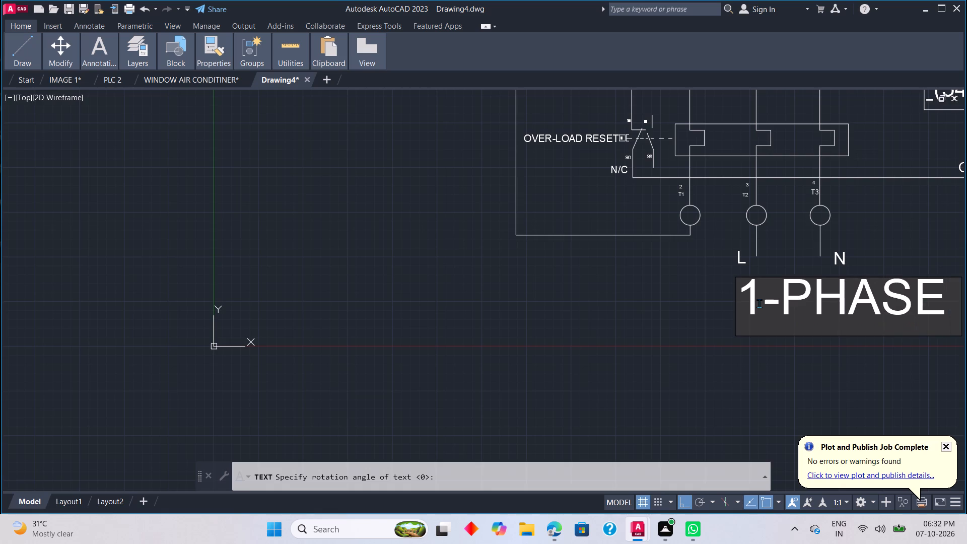
pyautogui.write('MO')
pyautogui.write('TOR')
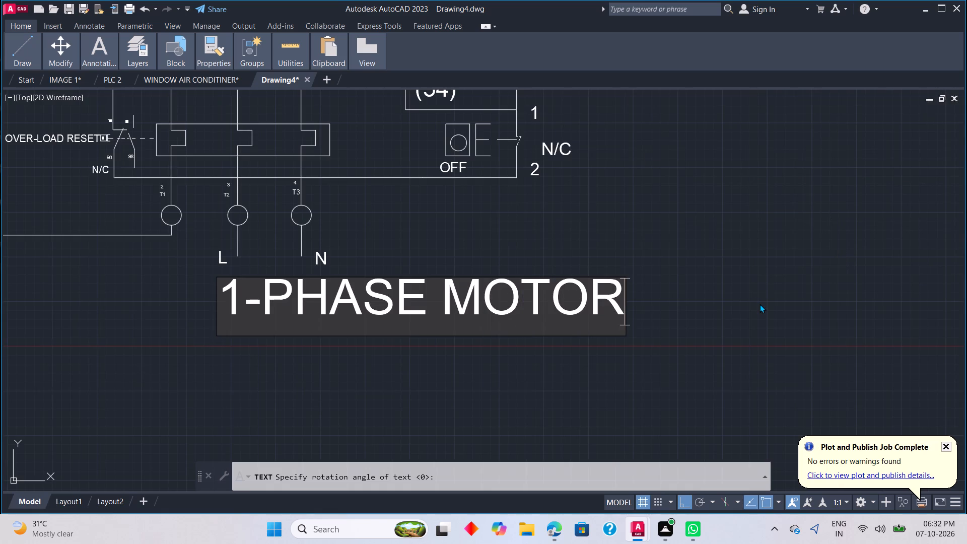
pyautogui.click(816, 319)
pyautogui.press('Escape')
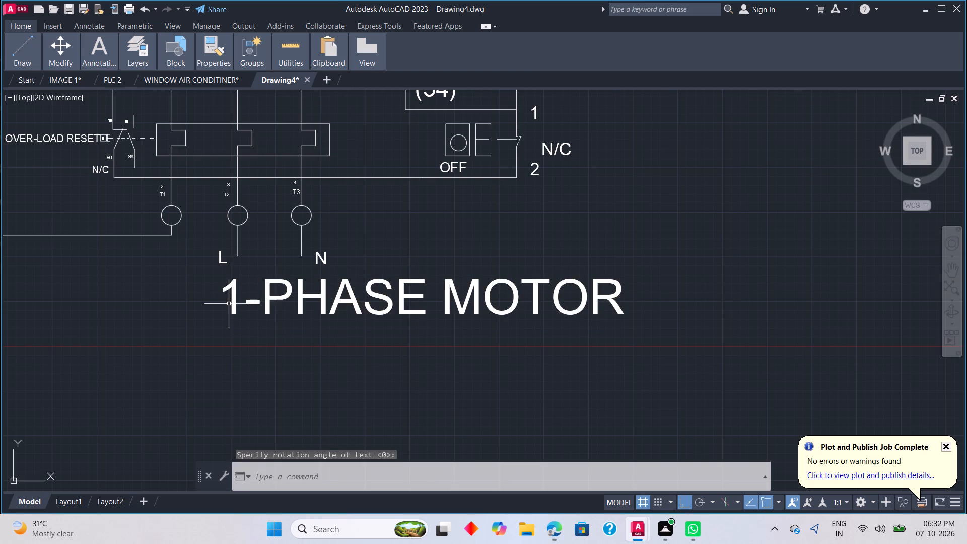
# Move the "1-PHASE MOTOR" text horizontally so that it sits roughly centred beneath the wiring diagram.
pyautogui.click(231, 312)
pyautogui.click(215, 316)
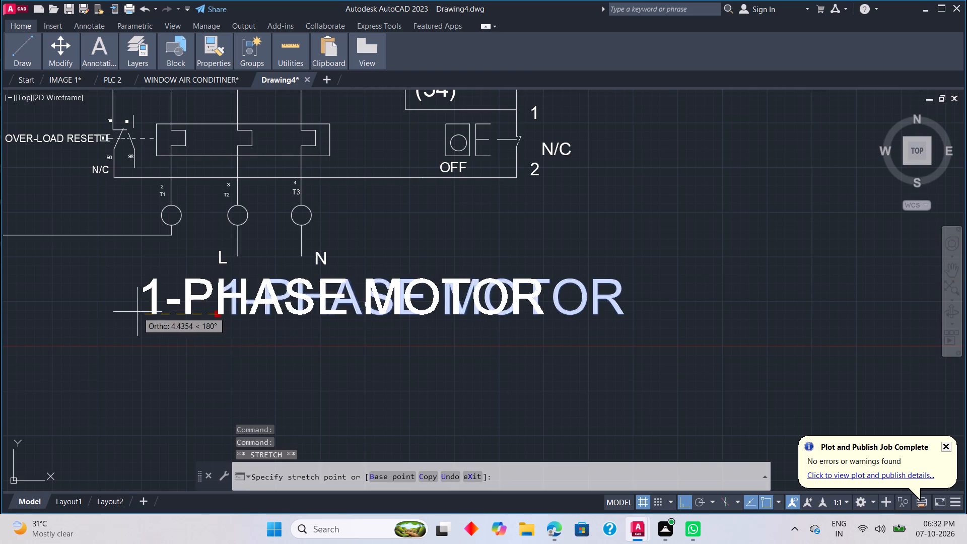
pyautogui.click(82, 323)
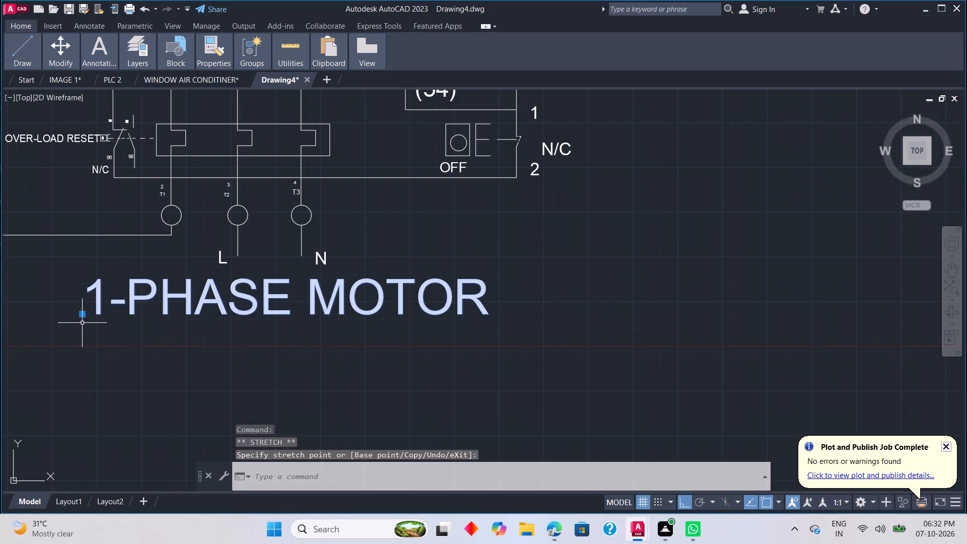
pyautogui.scroll(-4, 216, 343)
pyautogui.moveTo(289, 321); pyautogui.dragTo(509, 383, button='middle')
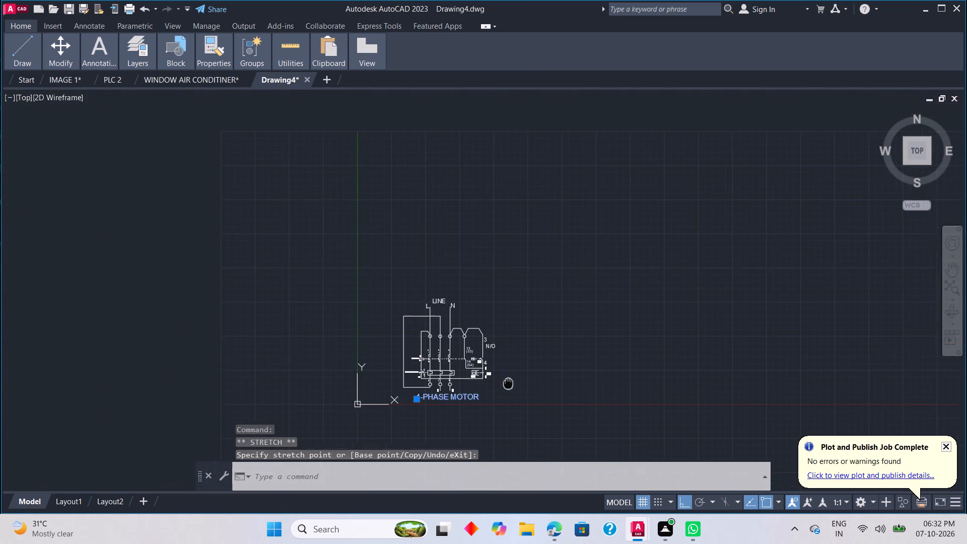
pyautogui.moveTo(509, 383); pyautogui.dragTo(512, 383, button='middle')
pyautogui.scroll(1, 512, 385)
pyautogui.press('Escape')
pyautogui.scroll(1, 485, 393)
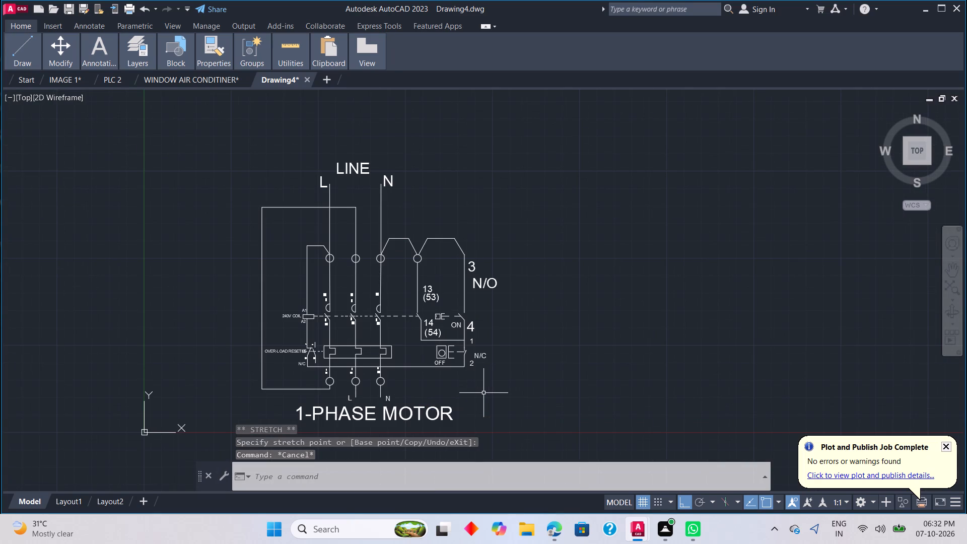
# Add the single-line text "COIL" inside the coil rectangle between A1 and A2, small enough to fit, with a 270° rotation.
pyautogui.scroll(2, 317, 310)
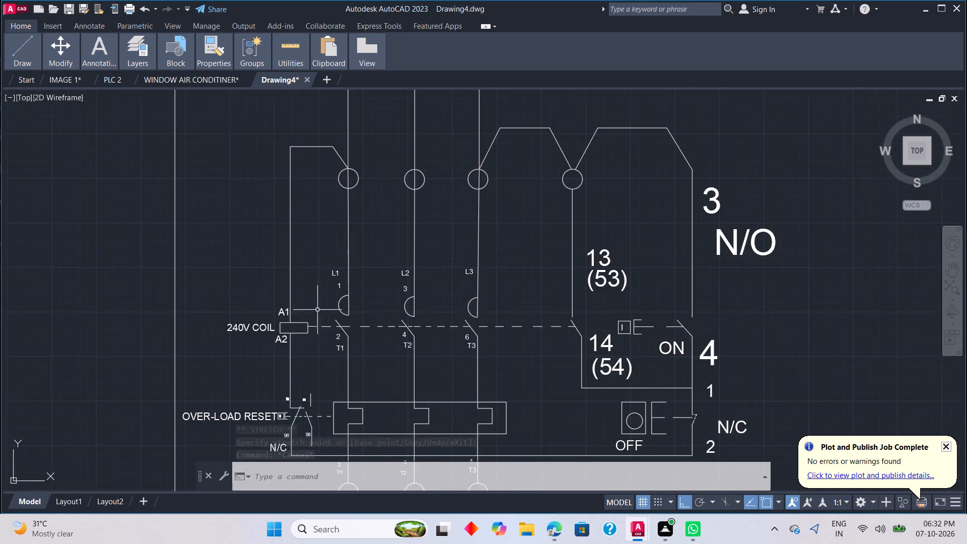
pyautogui.scroll(4, 284, 314)
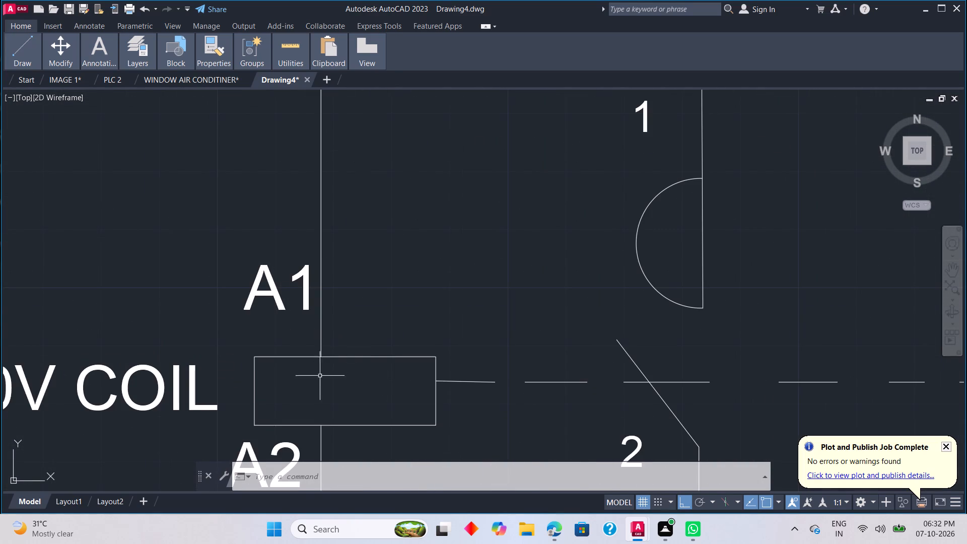
pyautogui.scroll(1, 296, 389)
pyautogui.press('t')
pyautogui.press('e')
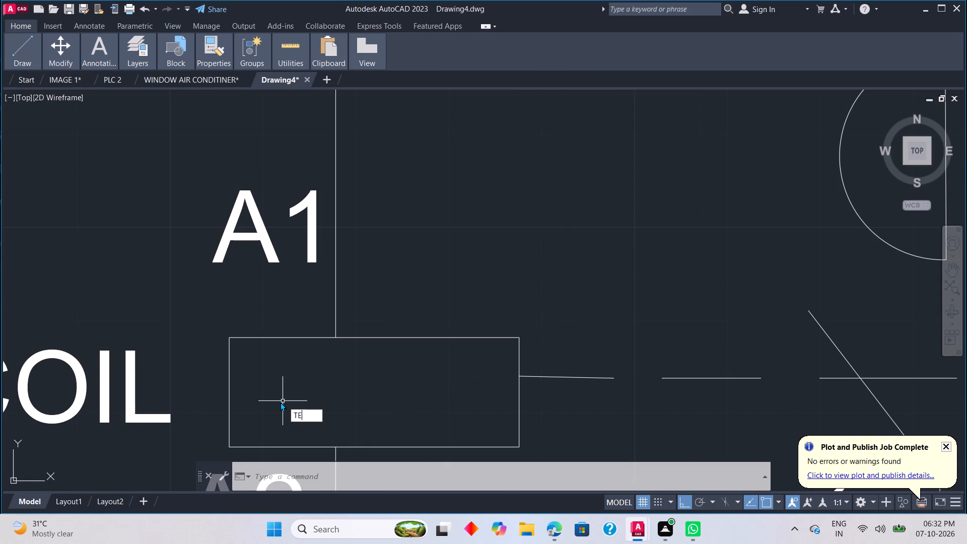
pyautogui.press('x')
pyautogui.press('t')
pyautogui.press('space')
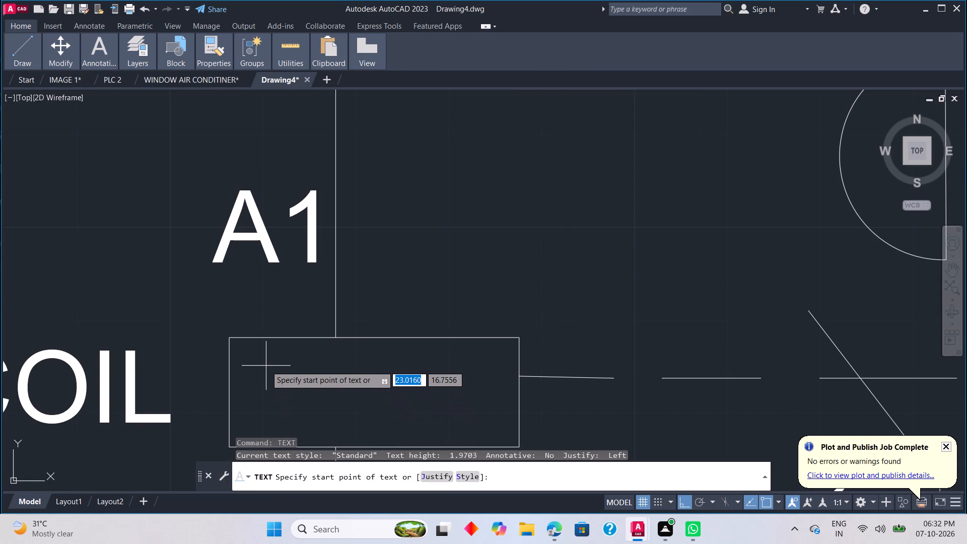
pyautogui.click(265, 365)
pyautogui.click(263, 413)
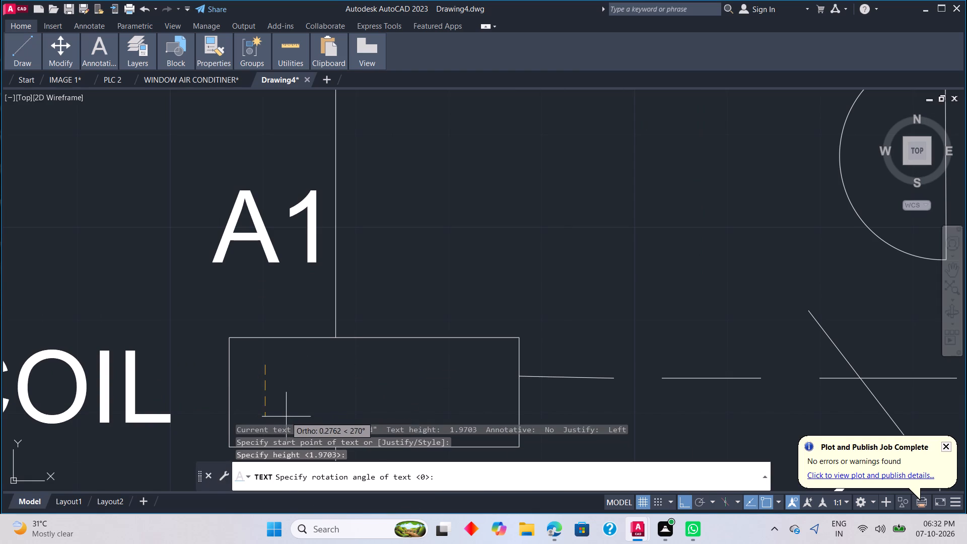
pyautogui.click(286, 417)
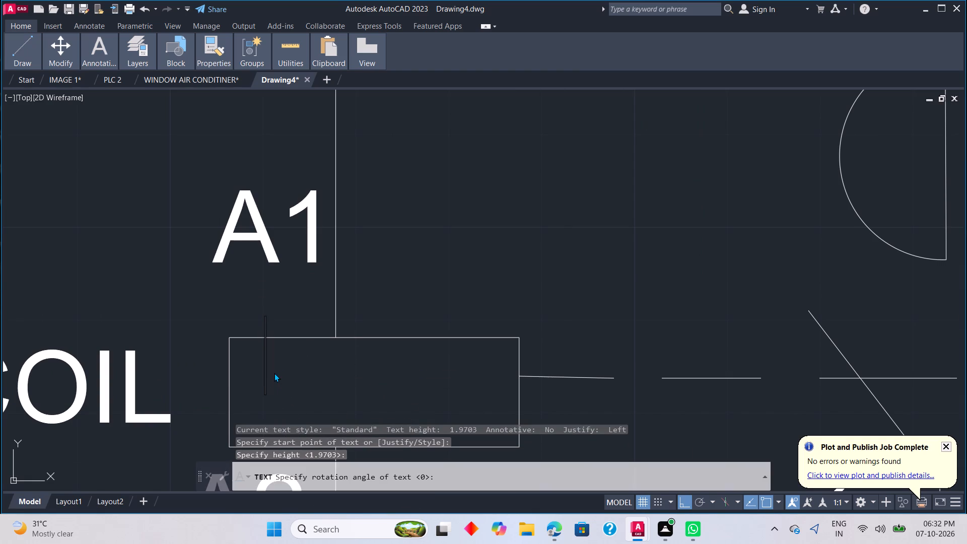
pyautogui.click(259, 407)
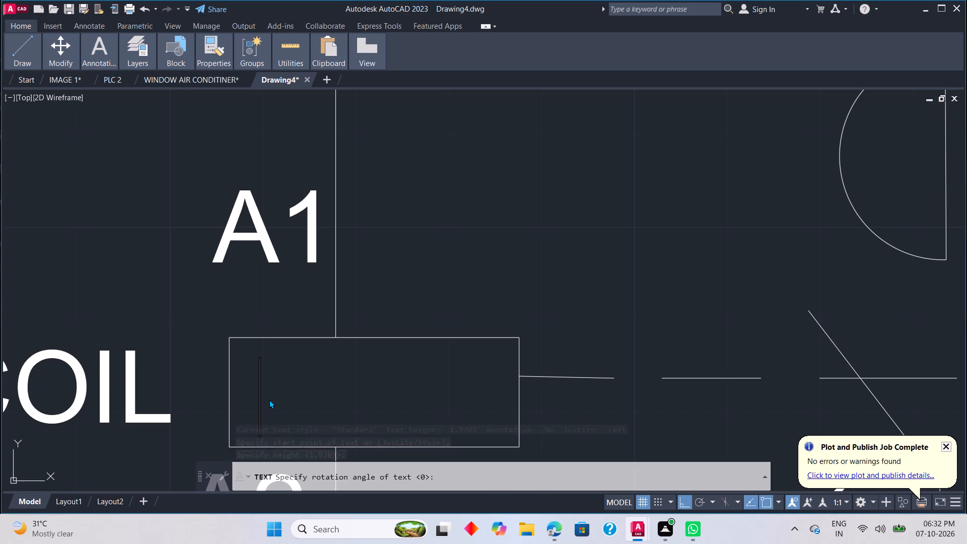
pyautogui.write('COI')
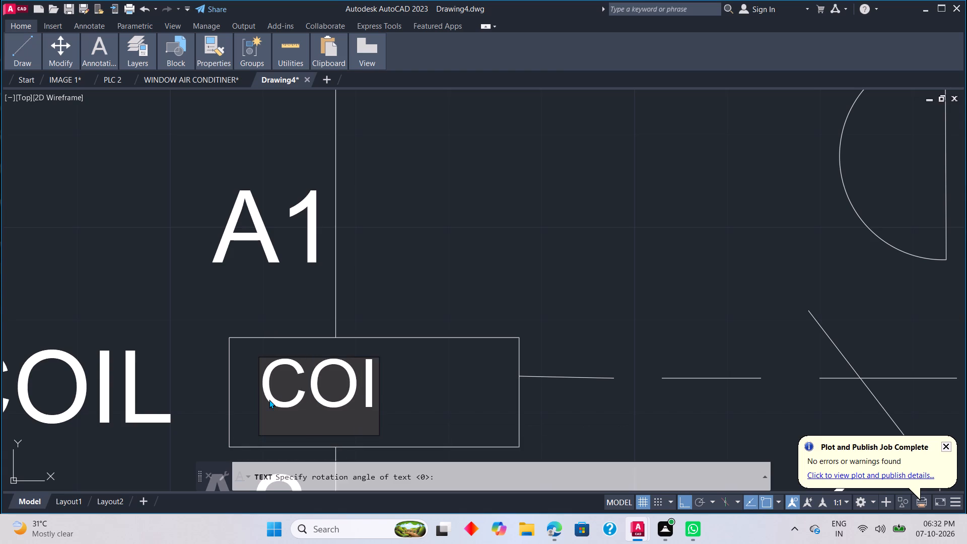
pyautogui.press('l')
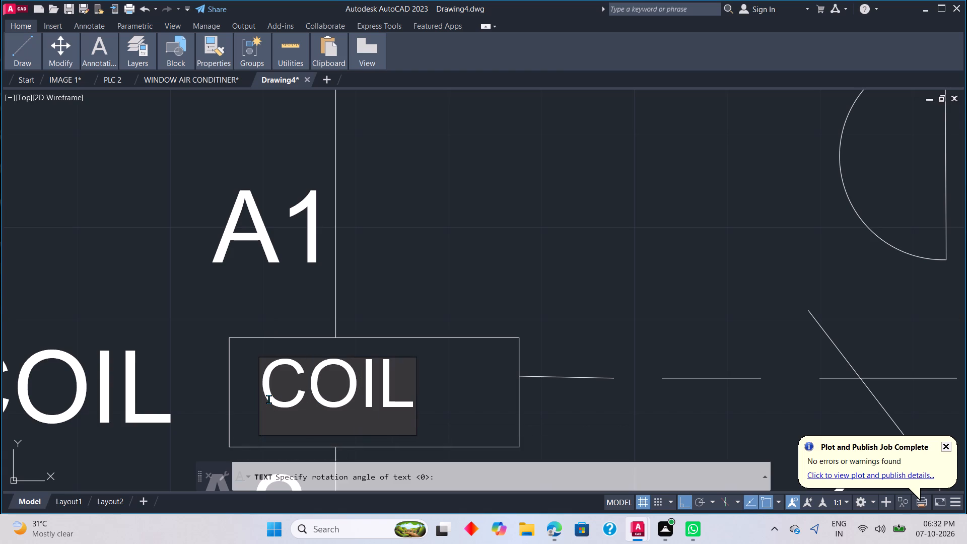
pyautogui.click(521, 256)
pyautogui.scroll(-4, 568, 281)
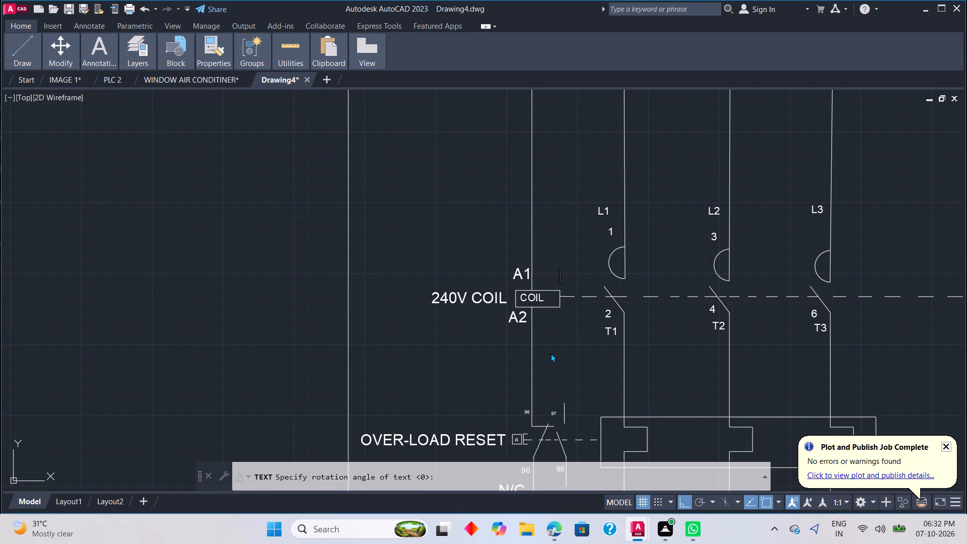
pyautogui.press('Escape')
# Turn off command log recording with LOGFILEOFF.
pyautogui.scroll(-3, 580, 309)
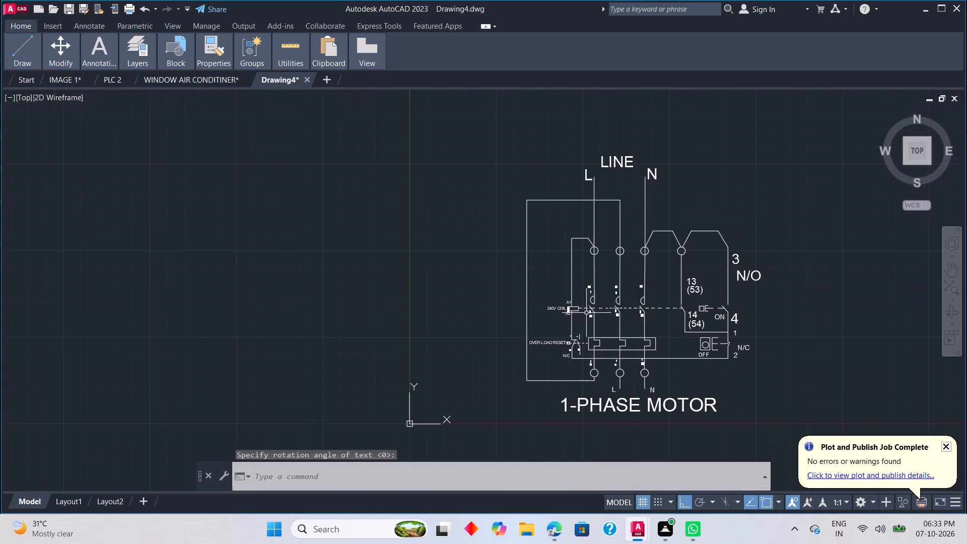
pyautogui.scroll(-2, 613, 322)
pyautogui.scroll(2, 666, 348)
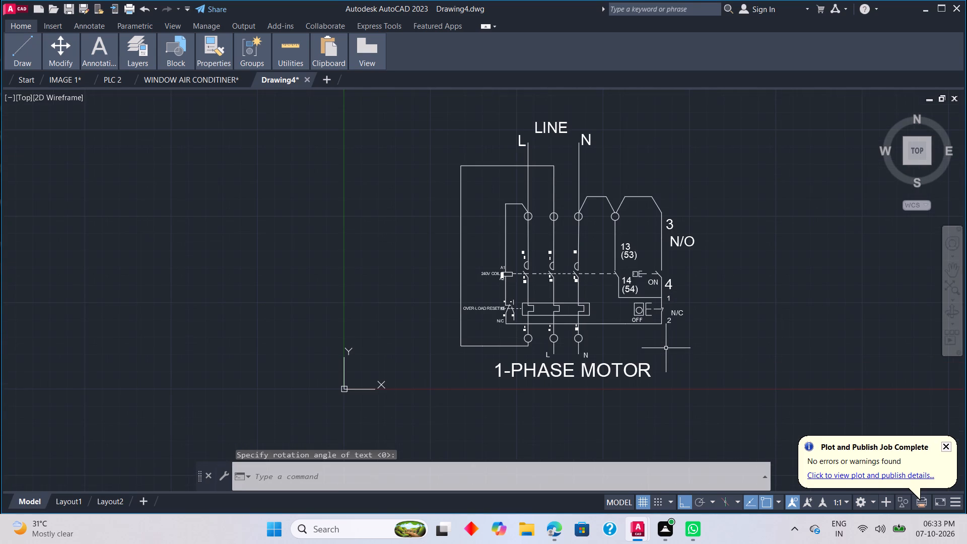
pyautogui.click(471, 475)
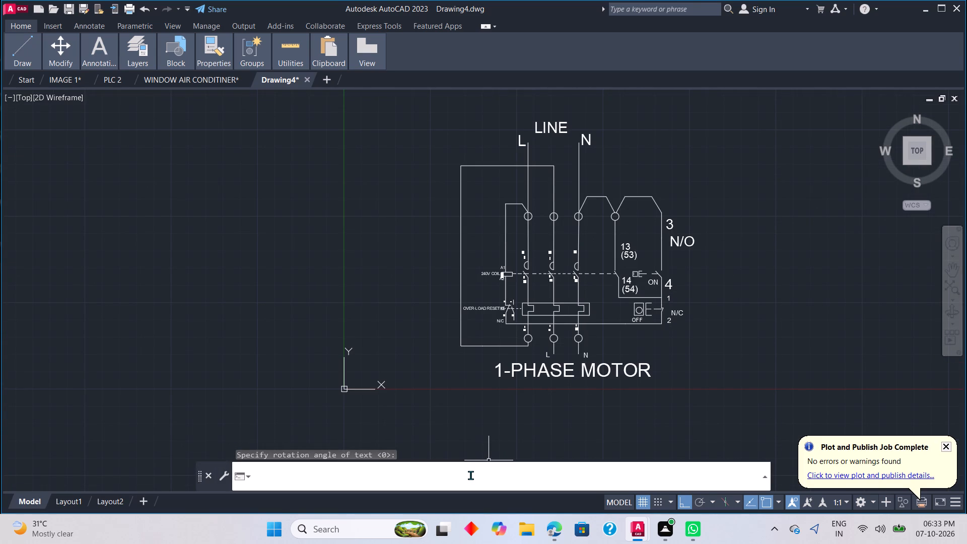
pyautogui.write('LOG')
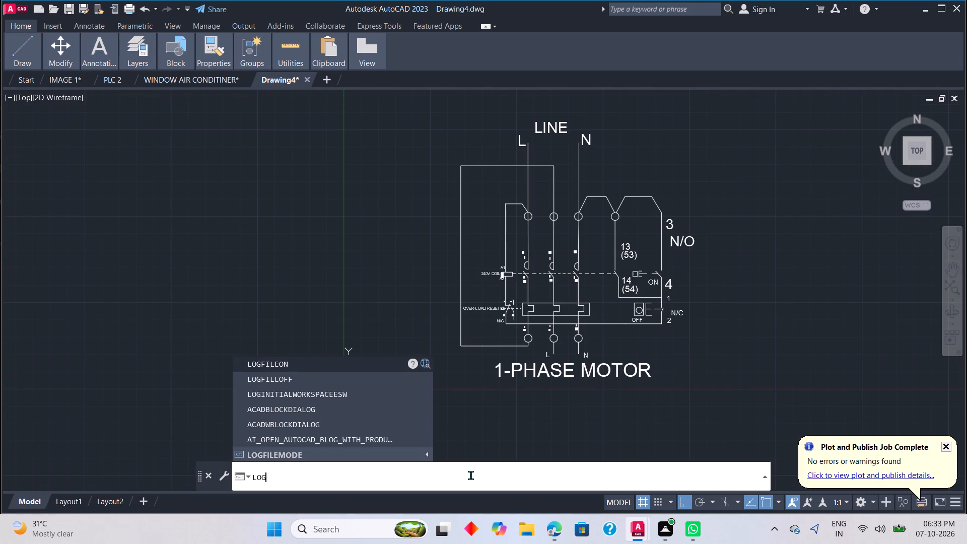
pyautogui.click(350, 375)
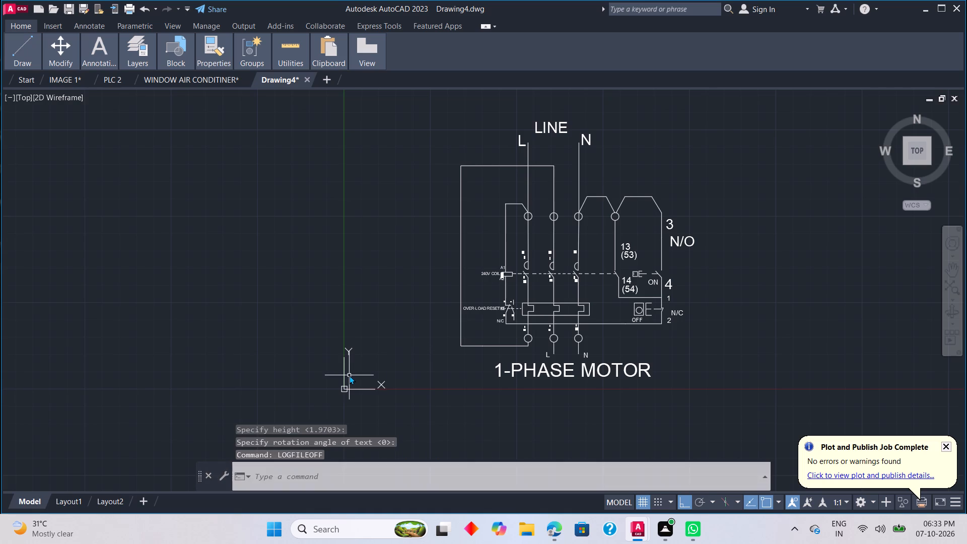
# Save the drawing to the Desktop under the file name DOL STARTER WIRING.
pyautogui.hotkey('ctrl', 's')
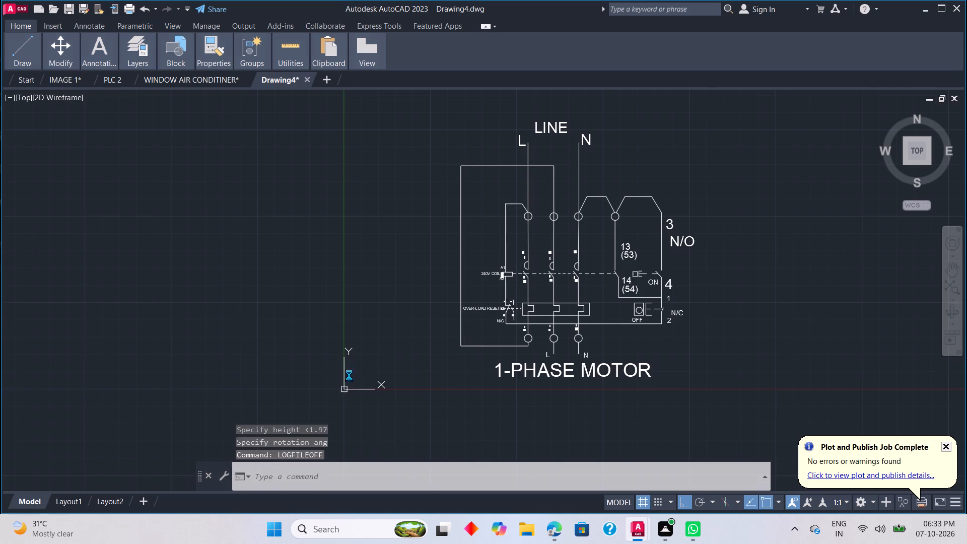
pyautogui.click(508, 376)
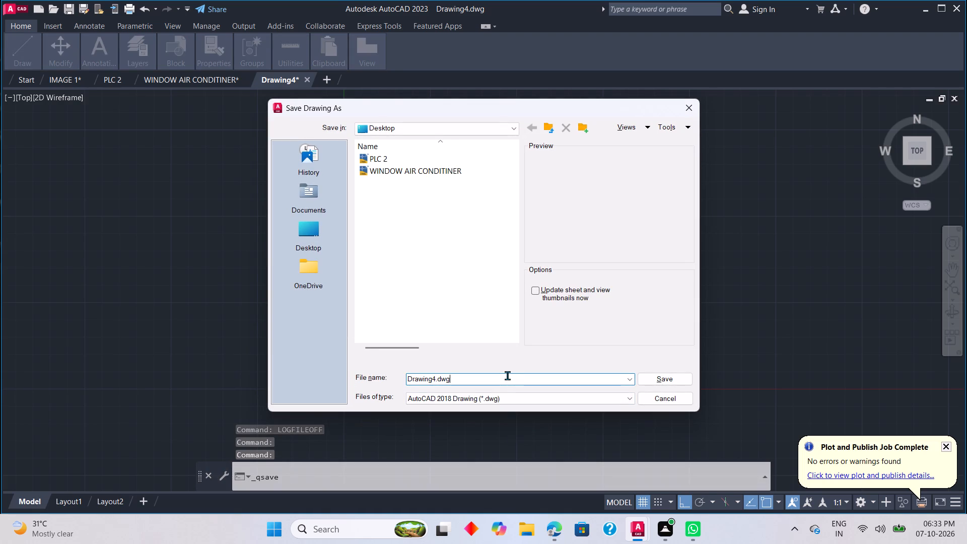
pyautogui.click(508, 376)
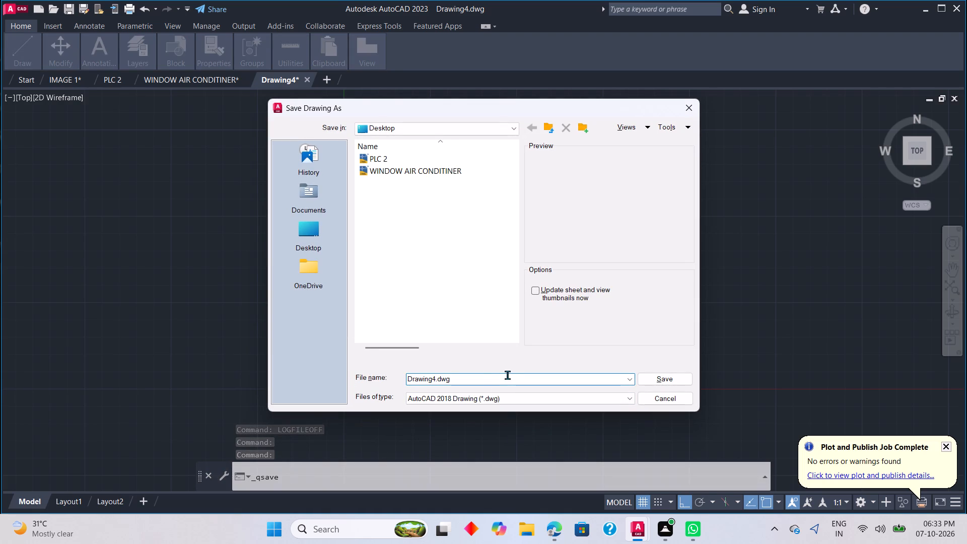
pyautogui.moveTo(494, 381); pyautogui.dragTo(445, 377)
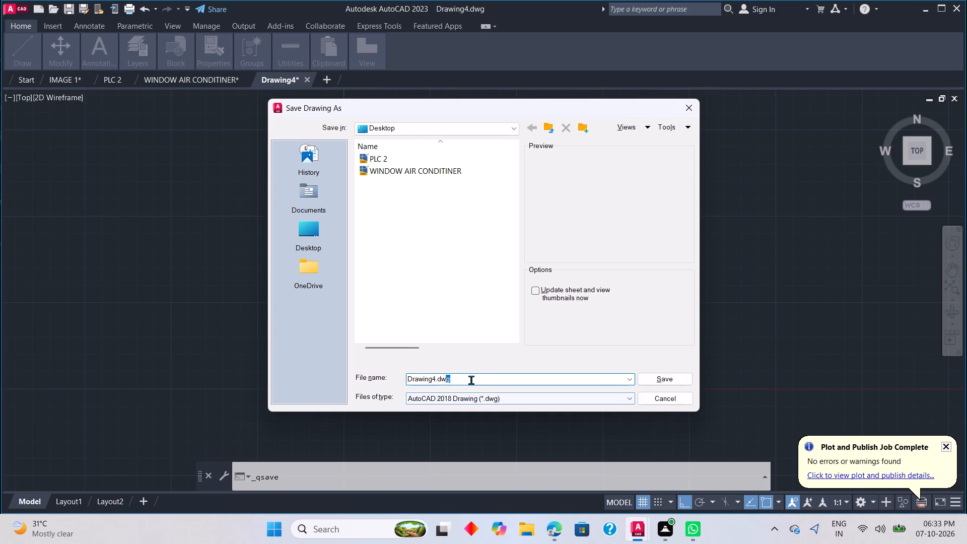
pyautogui.click(471, 380)
pyautogui.moveTo(471, 380); pyautogui.dragTo(442, 381)
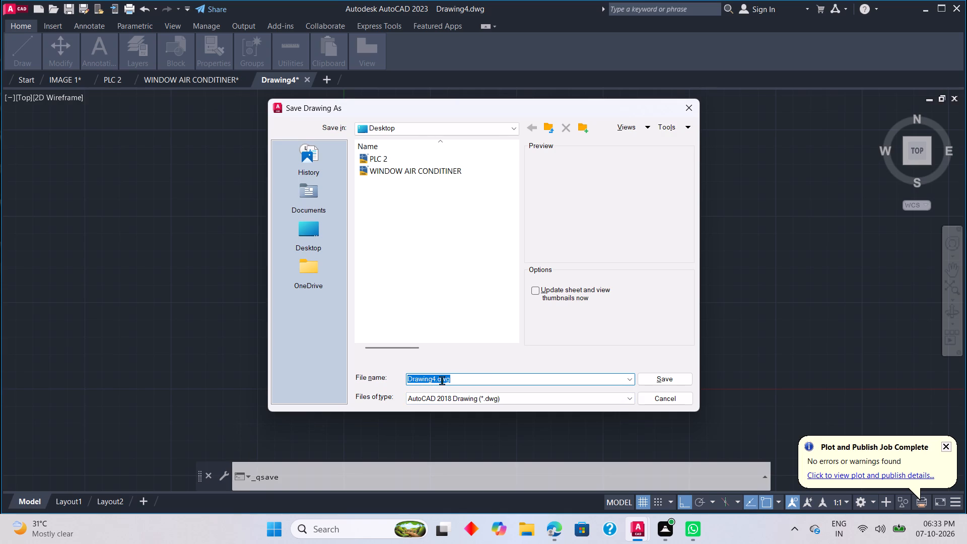
pyautogui.press('BackSpace')
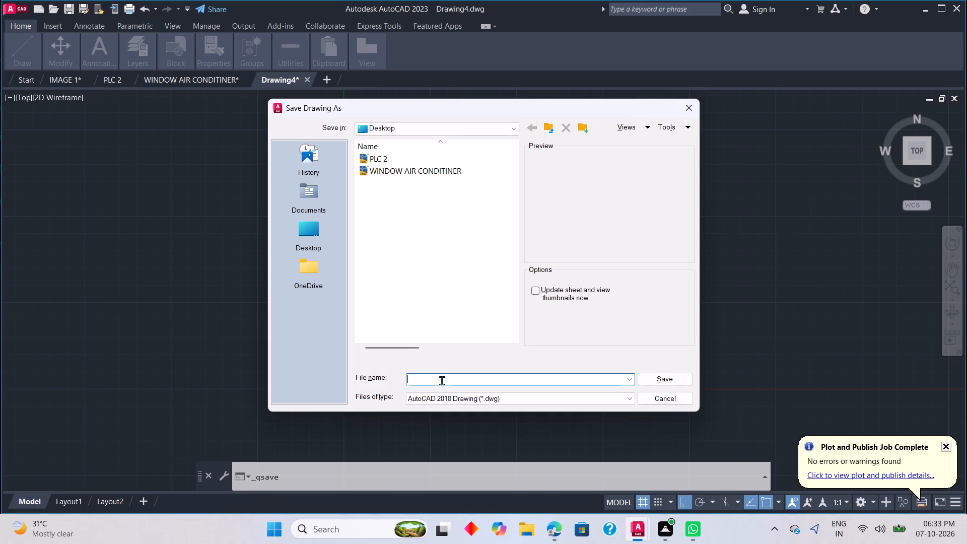
pyautogui.write('DO')
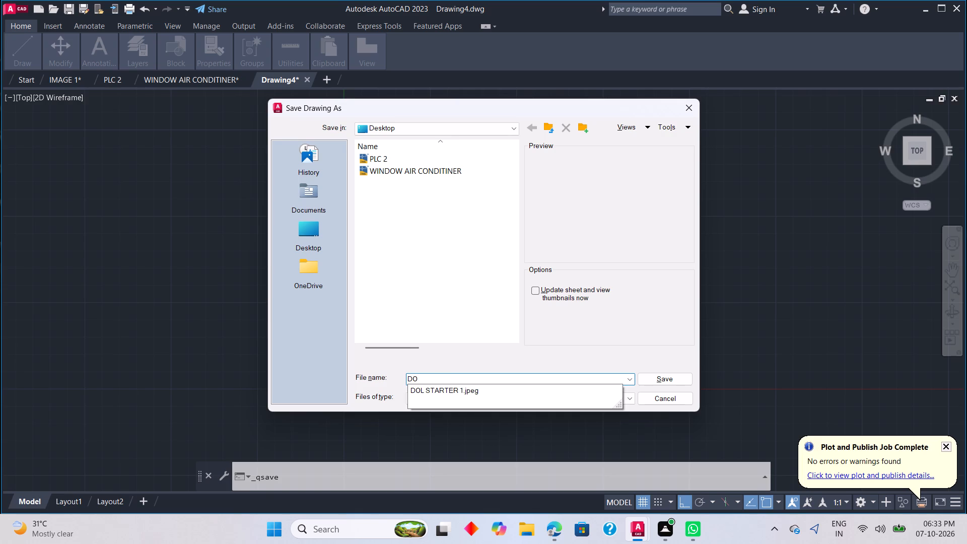
pyautogui.press('l')
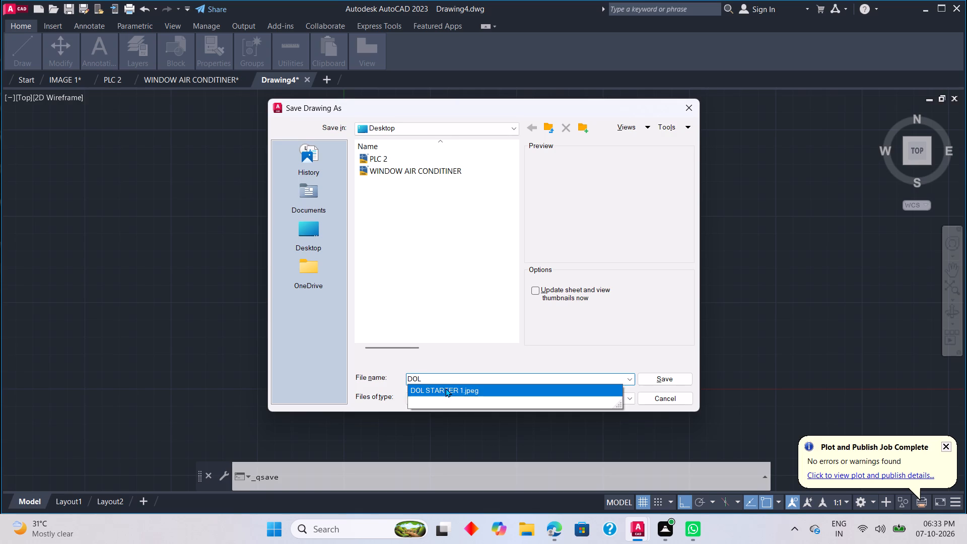
pyautogui.press('space')
pyautogui.press('s')
pyautogui.write('TA')
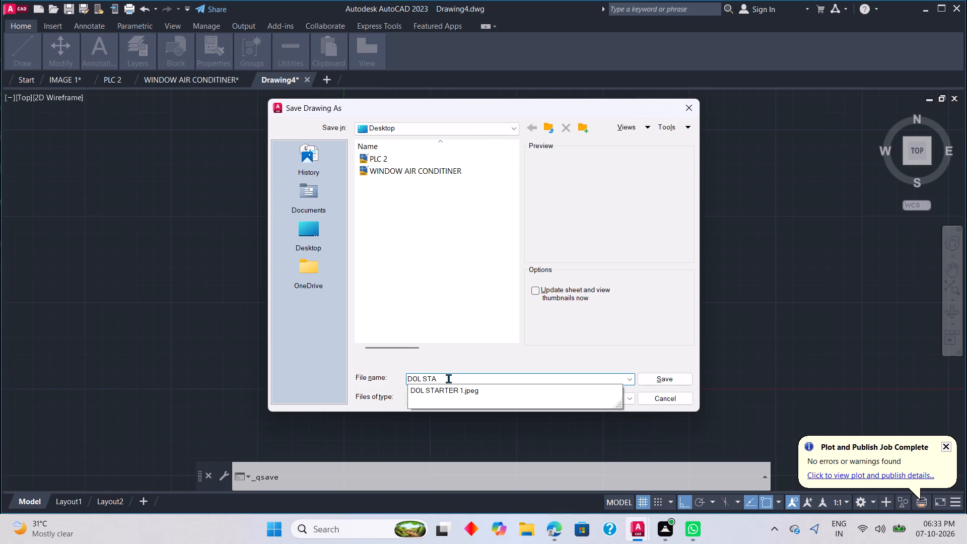
pyautogui.write('RTER')
pyautogui.press('space')
pyautogui.write('W')
pyautogui.write('IRI')
pyautogui.write('NG')
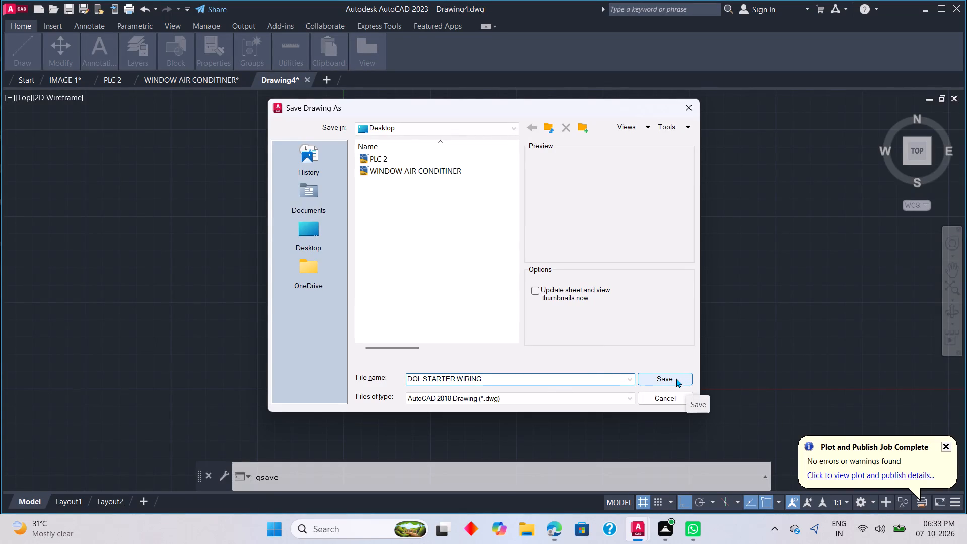
pyautogui.click(315, 236)
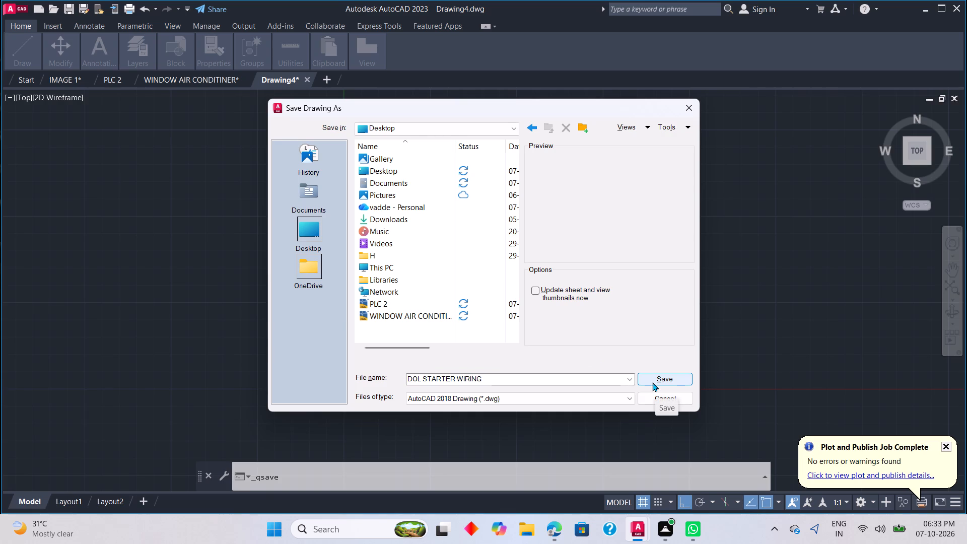
pyautogui.click(652, 381)
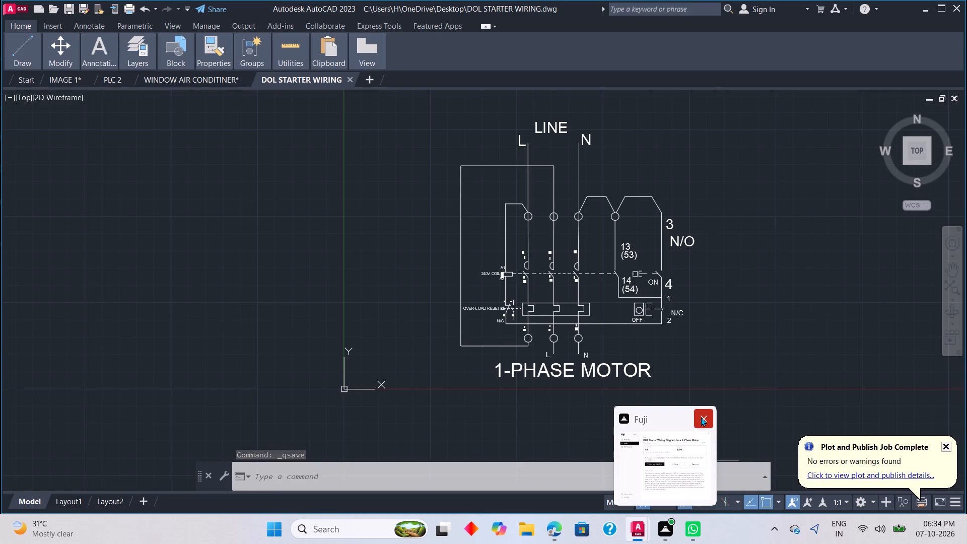
pyautogui.click(714, 357)
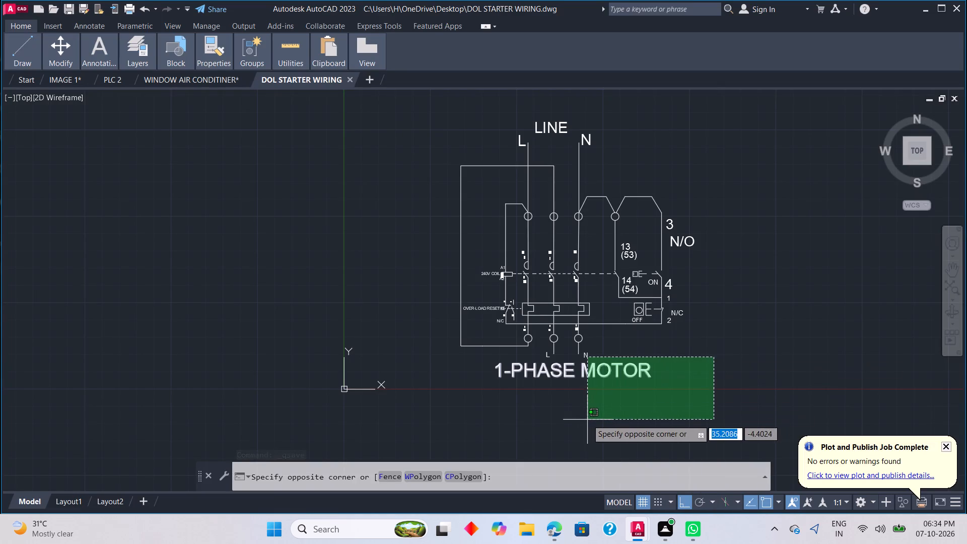
pyautogui.press('Escape')
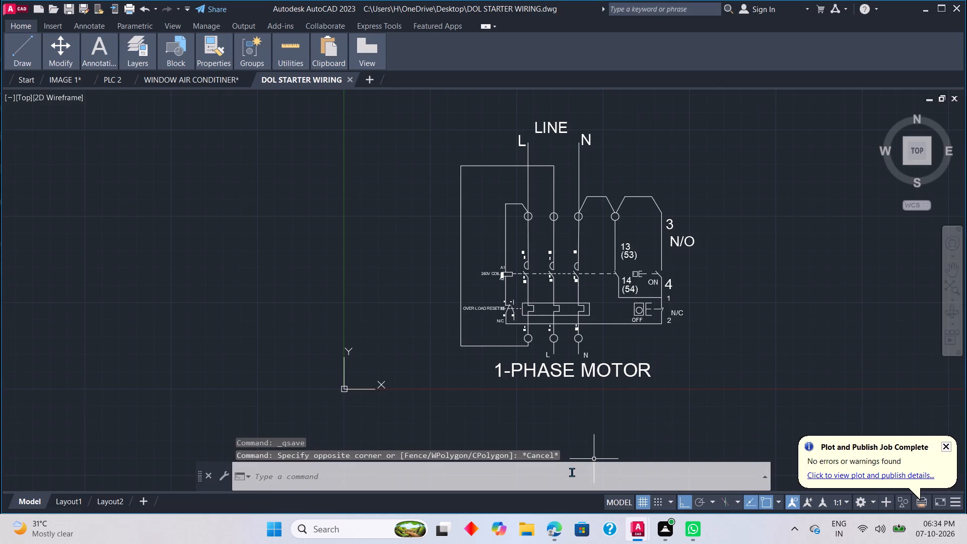
# Start a single-sheet plot of the drawing with DWG To PDF.pc3 as the plotter.
pyautogui.click(569, 478)
pyautogui.press('p')
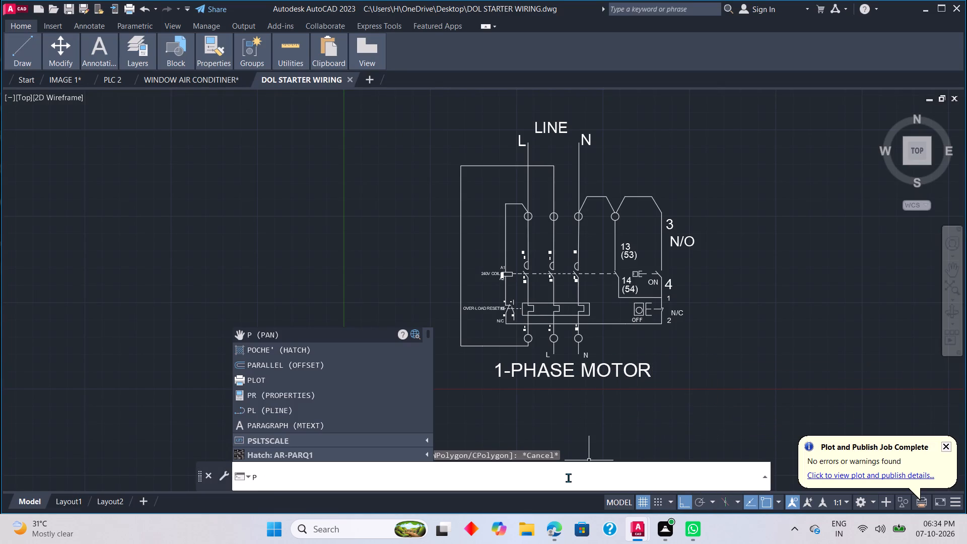
pyautogui.write('LO')
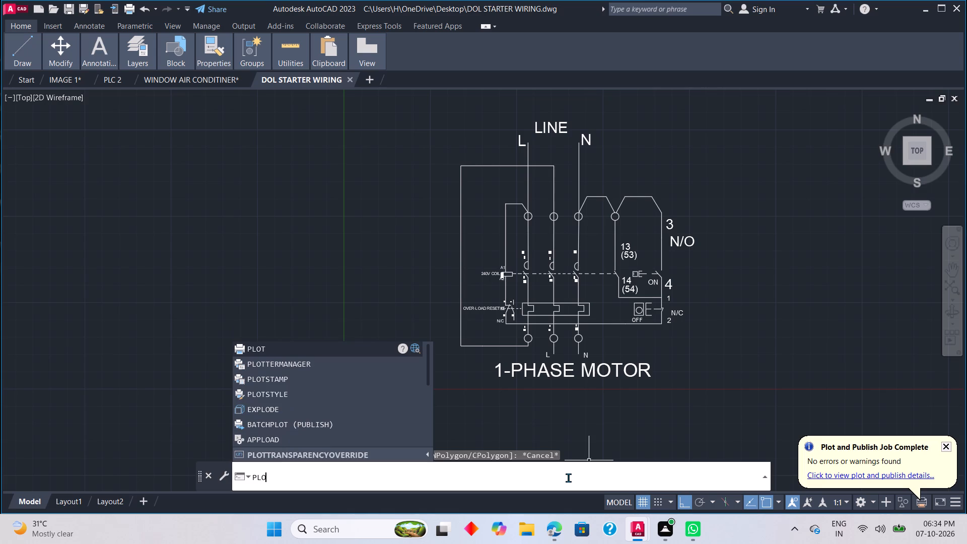
pyautogui.press('y')
pyautogui.press('BackSpace')
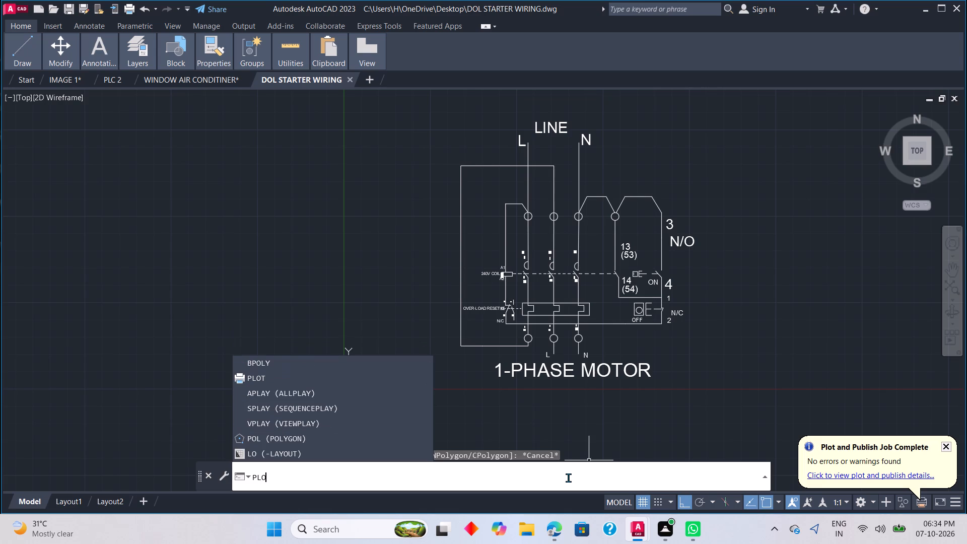
pyautogui.write('T')
pyautogui.press('space')
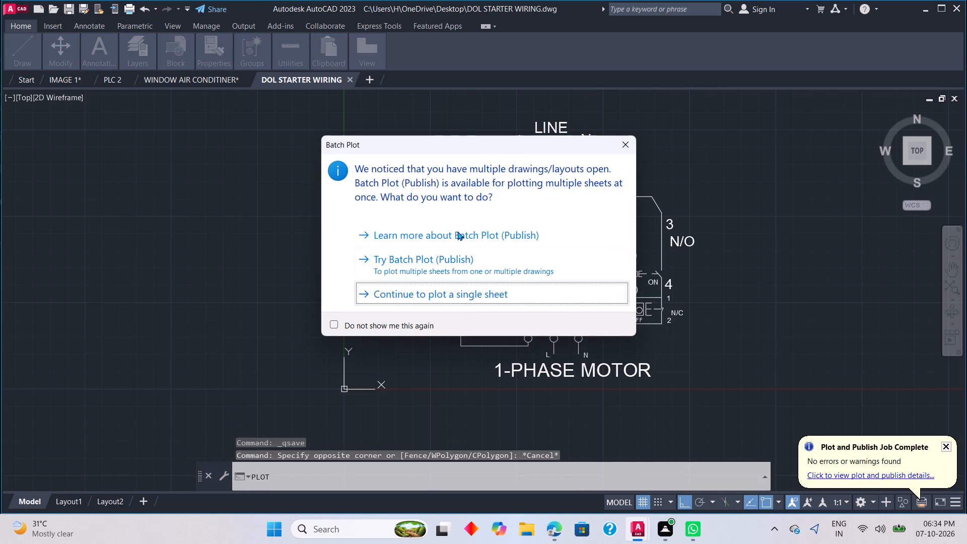
pyautogui.click(627, 137)
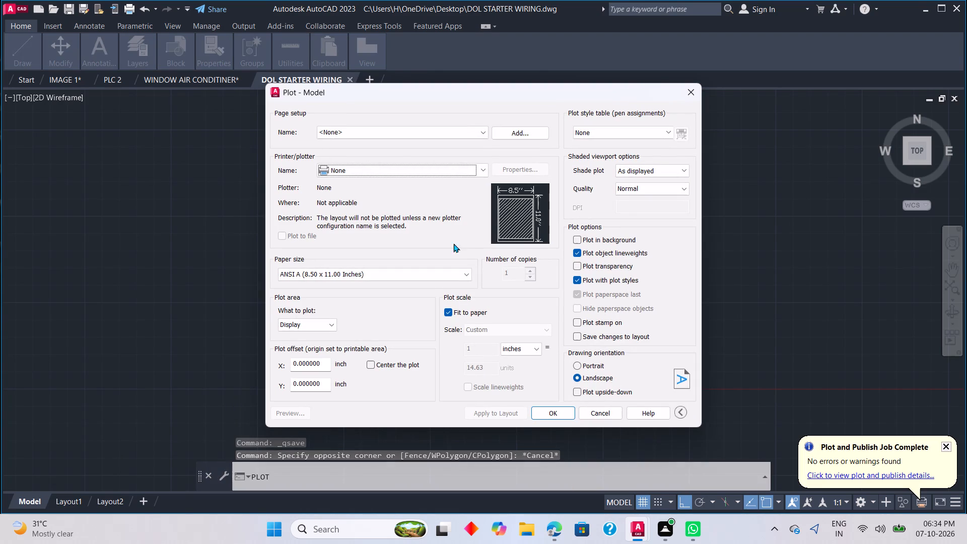
pyautogui.click(482, 166)
pyautogui.click(454, 292)
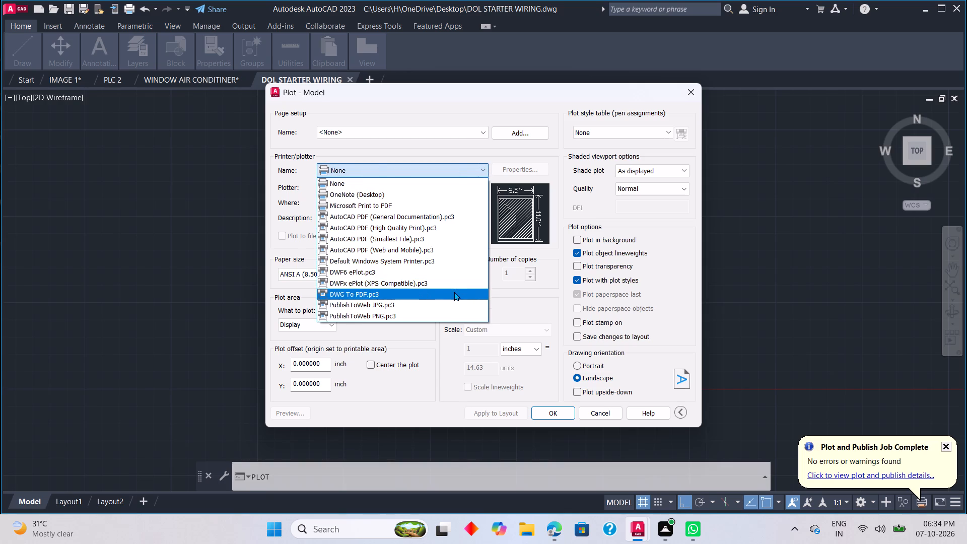
# Set the plot to ISO A4 (210.00 x 297.00 MM) paper, with Display as the plot area and the plot centred.
pyautogui.click(455, 273)
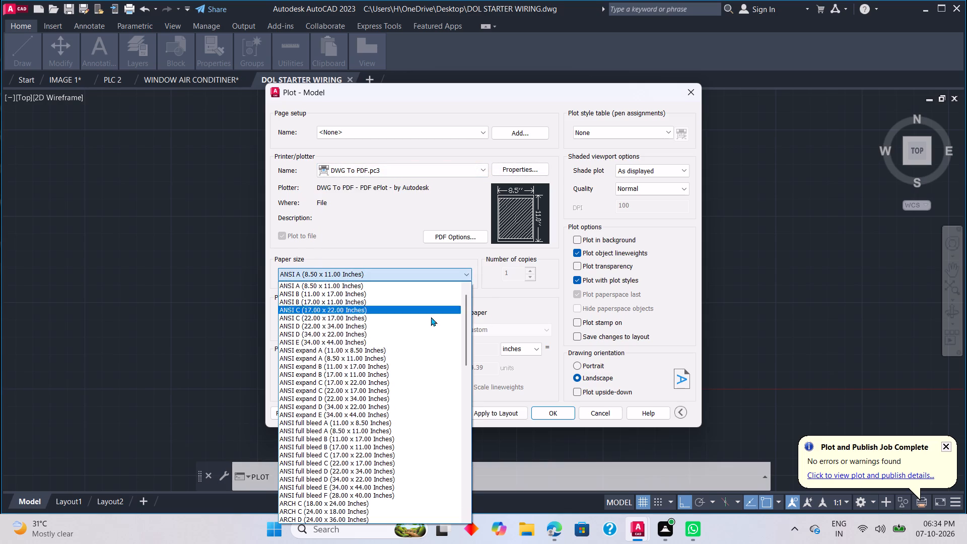
pyautogui.scroll(-14, 406, 363)
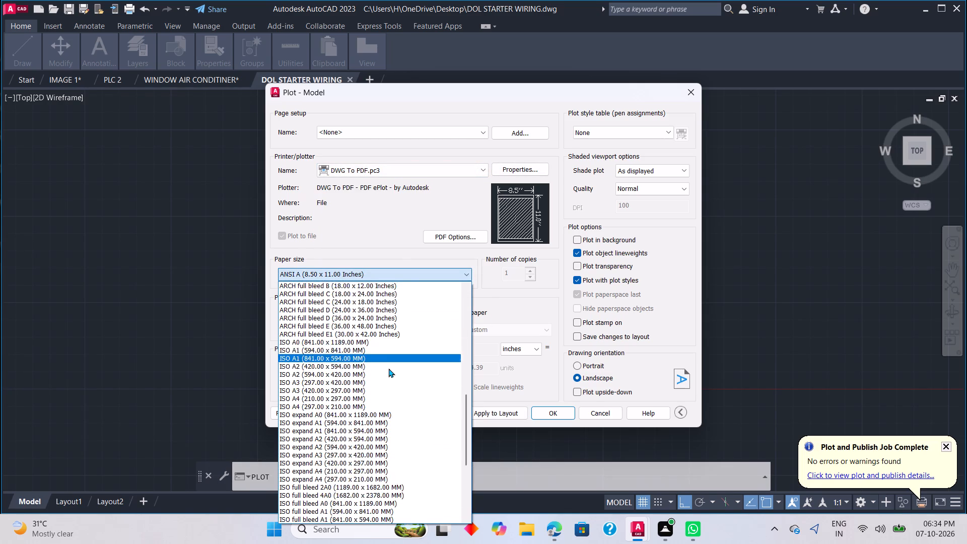
pyautogui.scroll(-1, 388, 368)
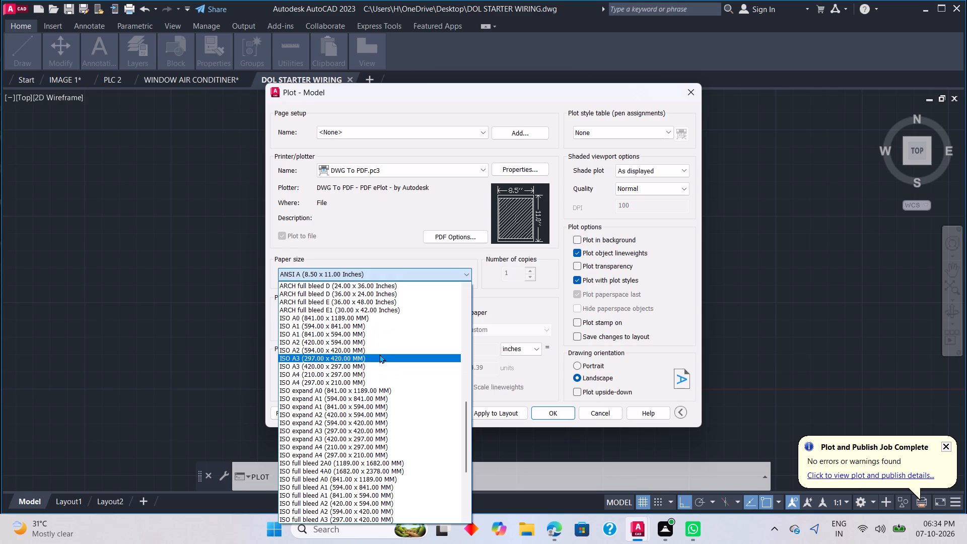
pyautogui.click(371, 373)
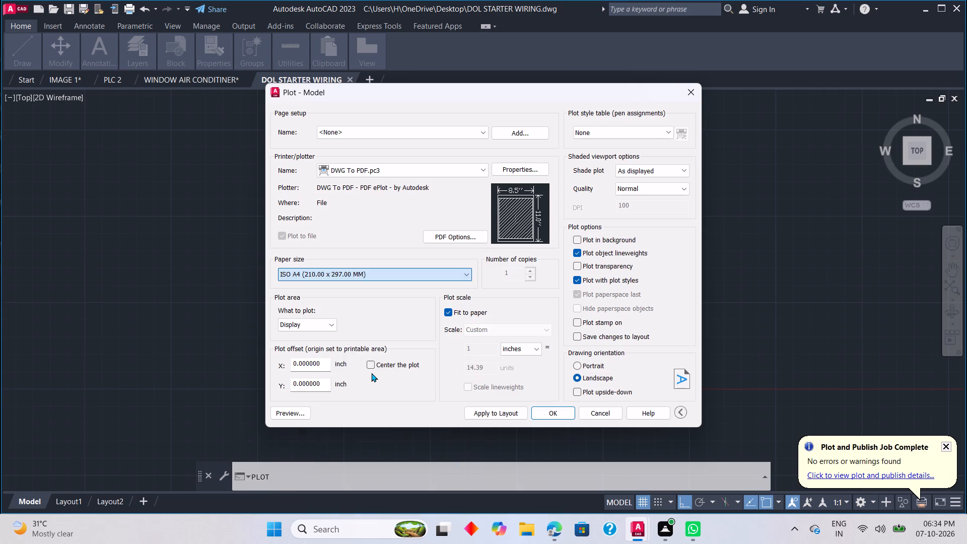
pyautogui.click(337, 328)
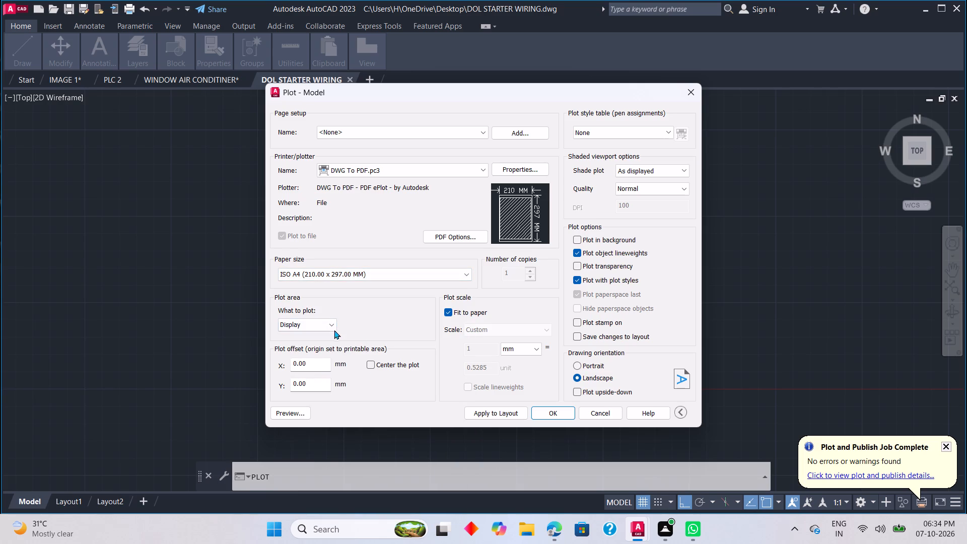
pyautogui.click(332, 328)
pyautogui.click(316, 366)
pyautogui.click(374, 363)
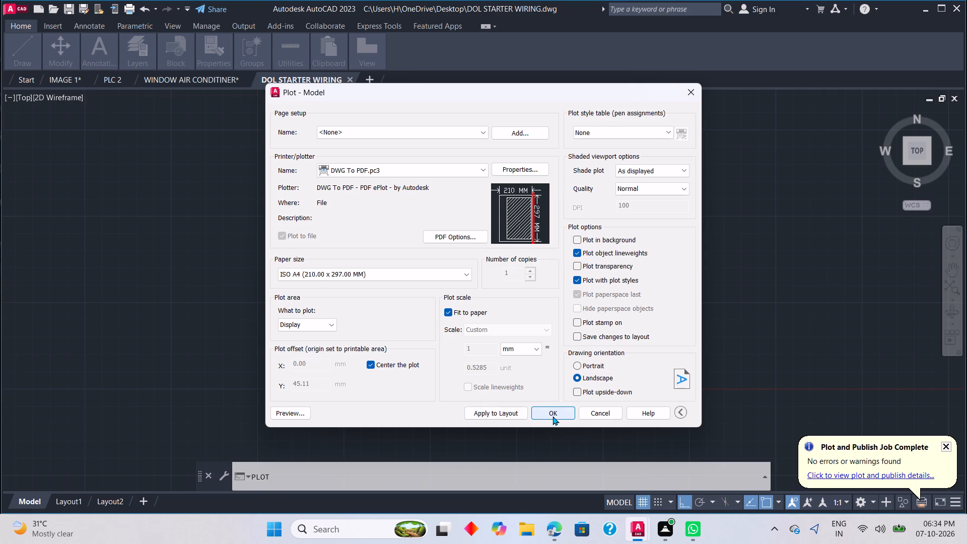
# Plot the sheet to the Desktop as DOL STARTER WIRING-Model.pdf and minimise the opened PDF to return to the drawing.
pyautogui.click(552, 416)
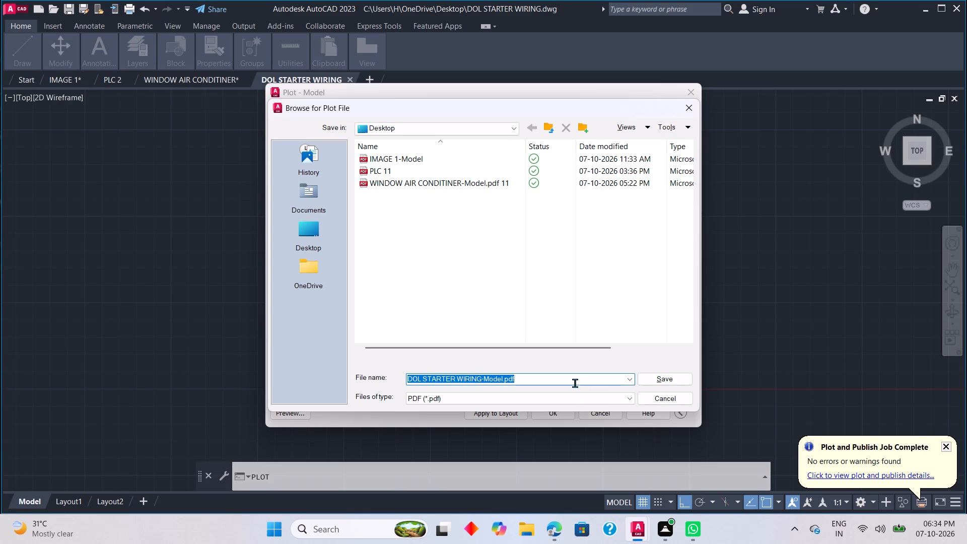
pyautogui.click(665, 380)
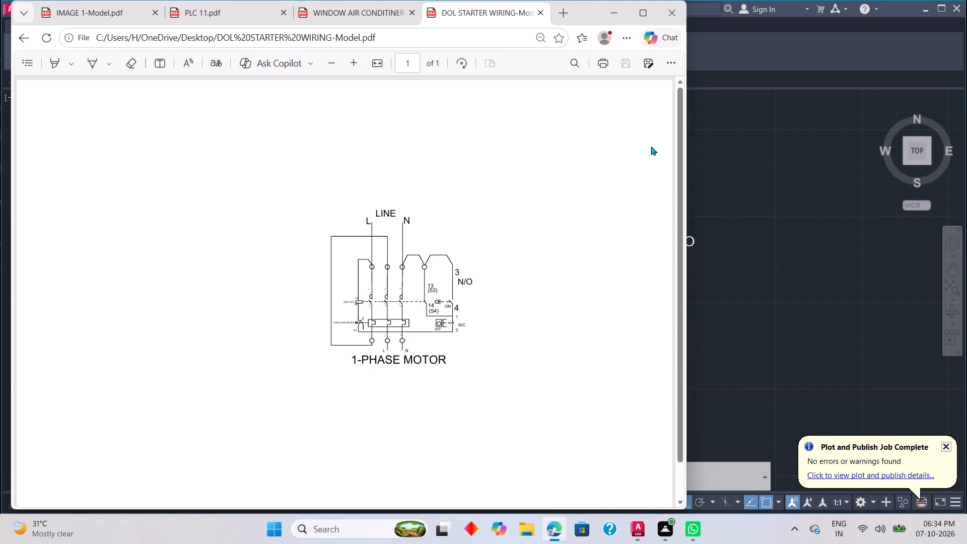
pyautogui.click(611, 15)
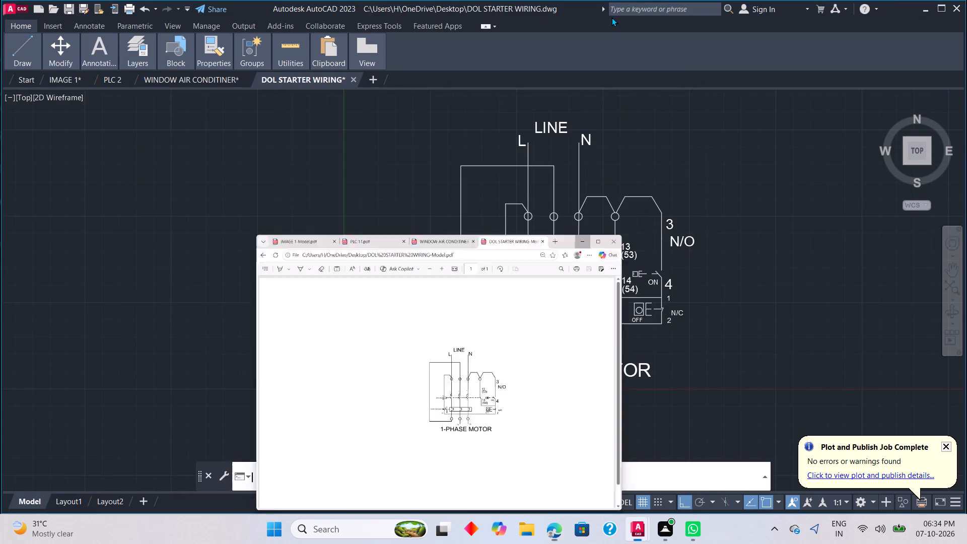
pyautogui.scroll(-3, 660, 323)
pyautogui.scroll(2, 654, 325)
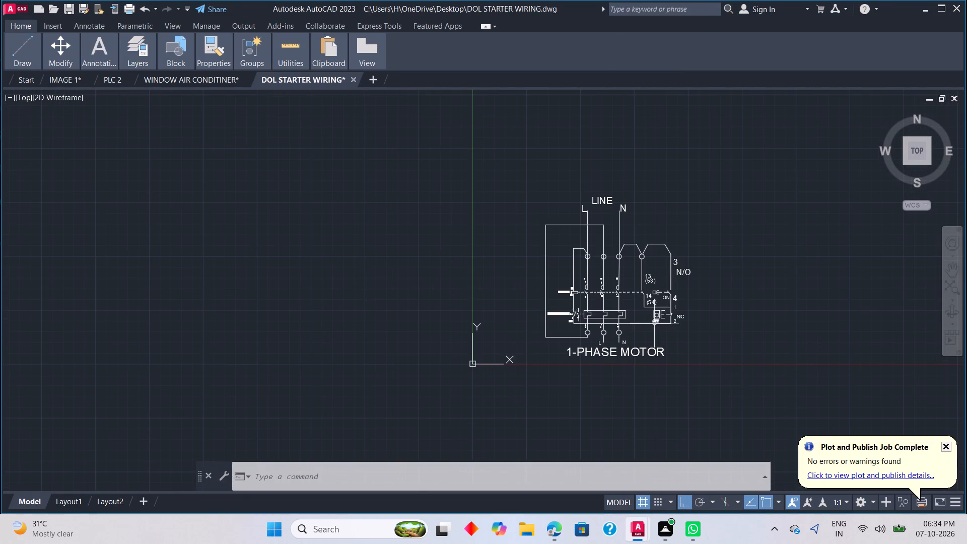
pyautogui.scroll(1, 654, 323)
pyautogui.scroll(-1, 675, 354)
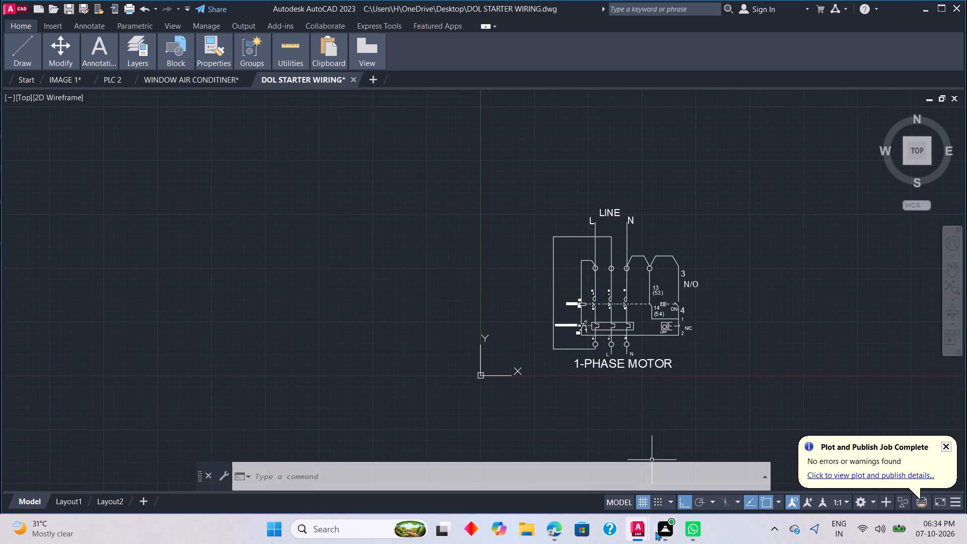